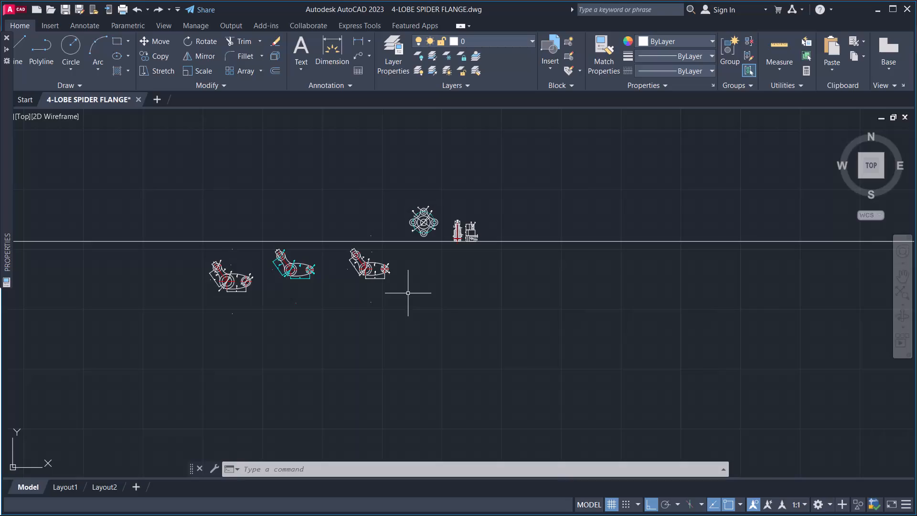
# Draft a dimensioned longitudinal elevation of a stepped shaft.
# Draw a 50 by 50 square in the empty space below the flange's section and side views.
pyautogui.scroll(4, 407, 316)
pyautogui.moveTo(509, 253); pyautogui.dragTo(352, 385, button='middle')
pyautogui.moveTo(375, 285); pyautogui.dragTo(459, 408, button='middle')
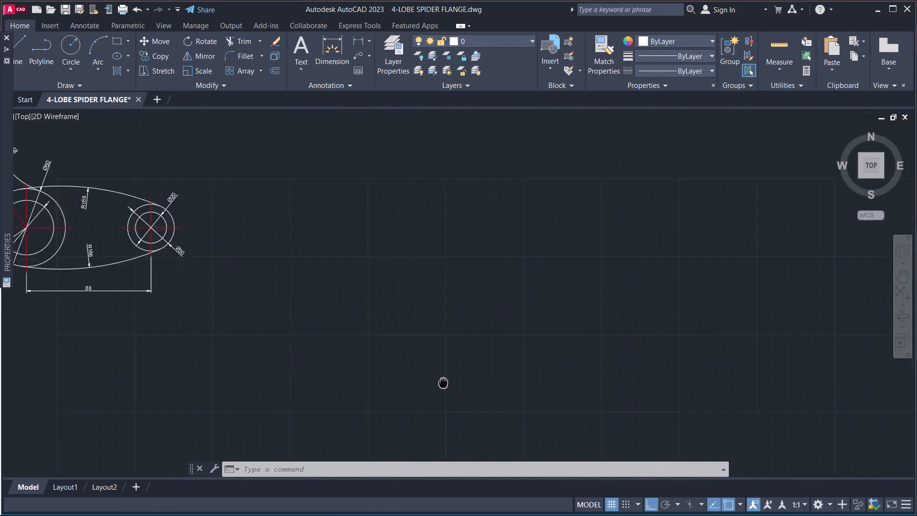
pyautogui.moveTo(459, 408); pyautogui.dragTo(464, 434, button='middle')
pyautogui.moveTo(496, 316); pyautogui.dragTo(328, 311, button='middle')
pyautogui.moveTo(376, 290); pyautogui.dragTo(290, 344, button='middle')
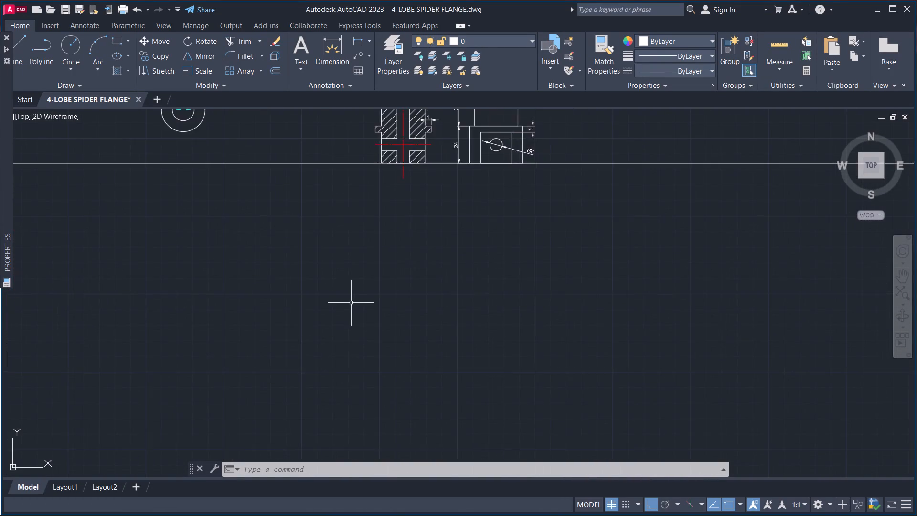
pyautogui.scroll(1, 351, 303)
pyautogui.moveTo(363, 310); pyautogui.dragTo(501, 361, button='middle')
pyautogui.moveTo(455, 323); pyautogui.dragTo(311, 314, button='middle')
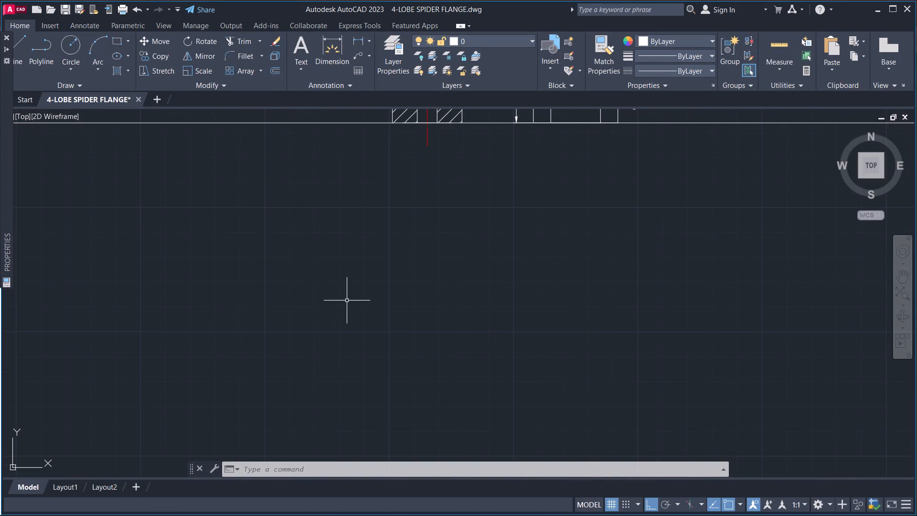
pyautogui.write('REC')
pyautogui.press('space')
pyautogui.click(352, 263)
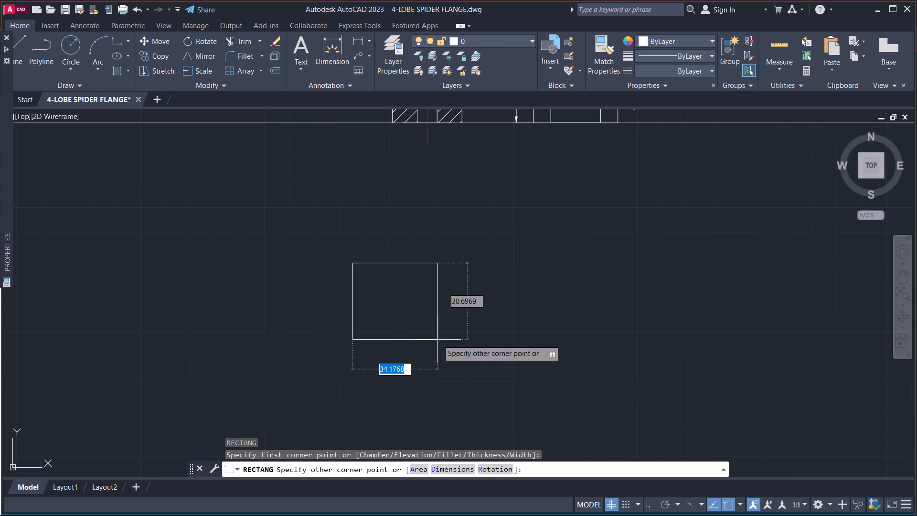
pyautogui.write('50')
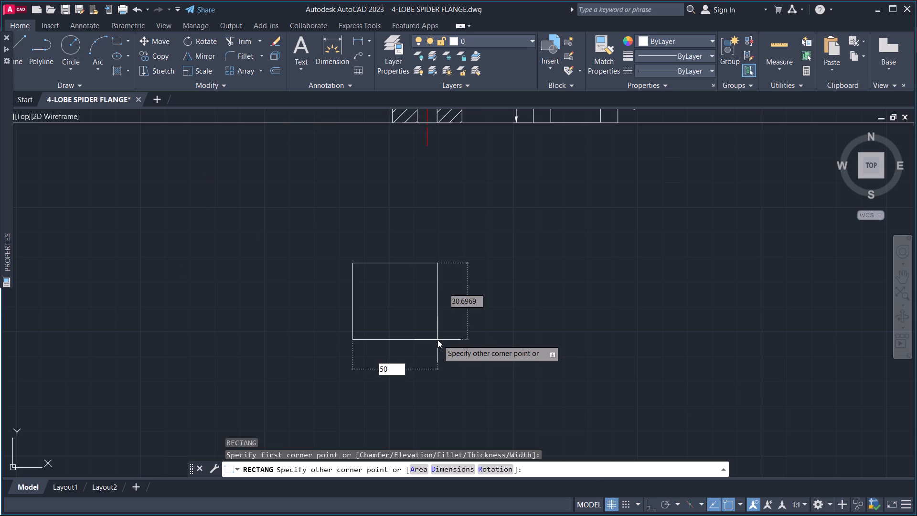
pyautogui.press('Tab')
pyautogui.write('50')
pyautogui.press('Return')
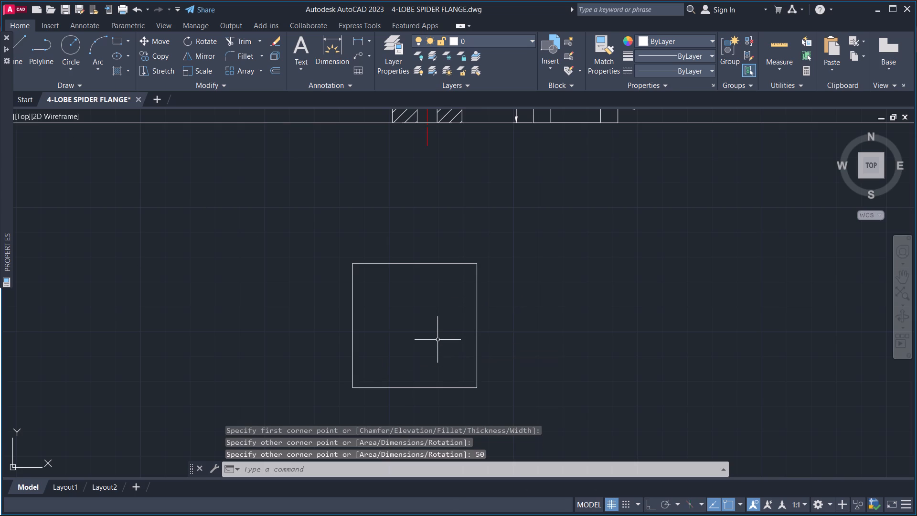
# Move the square with ortho off to open space well below and to the right of the existing drawings.
pyautogui.scroll(-2, 469, 224)
pyautogui.moveTo(496, 263); pyautogui.dragTo(374, 245, button='middle')
pyautogui.scroll(3, 352, 244)
pyautogui.scroll(-2, 354, 242)
pyautogui.moveTo(330, 251); pyautogui.dragTo(284, 254, button='middle')
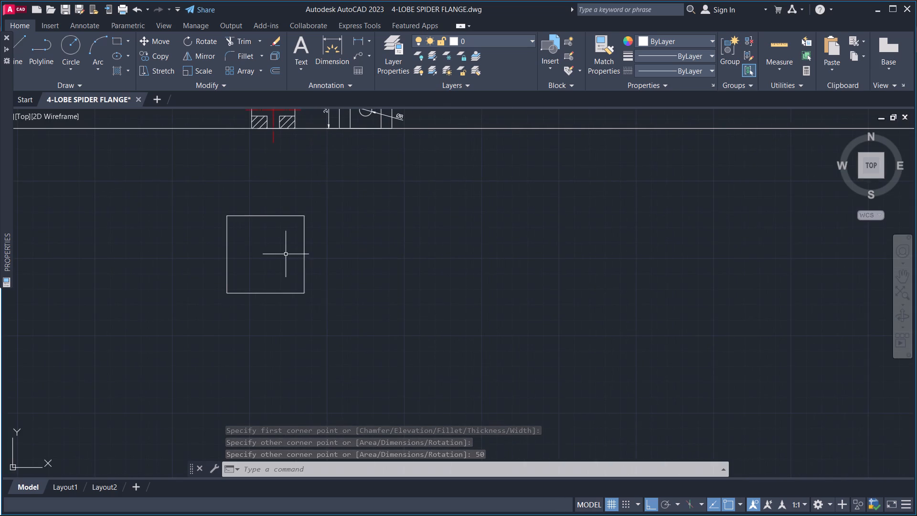
pyautogui.scroll(-2, 287, 254)
pyautogui.moveTo(343, 250); pyautogui.dragTo(441, 267, button='middle')
pyautogui.moveTo(335, 257); pyautogui.dragTo(335, 256, button='middle')
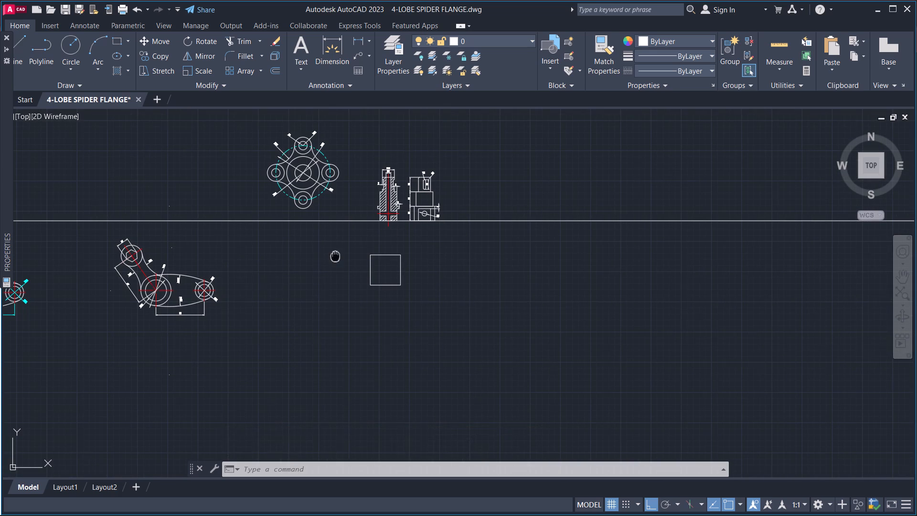
pyautogui.moveTo(335, 256); pyautogui.dragTo(356, 256, button='middle')
pyautogui.scroll(4, 410, 268)
pyautogui.moveTo(506, 264); pyautogui.dragTo(481, 269)
pyautogui.click(402, 279)
pyautogui.scroll(-5, 405, 277)
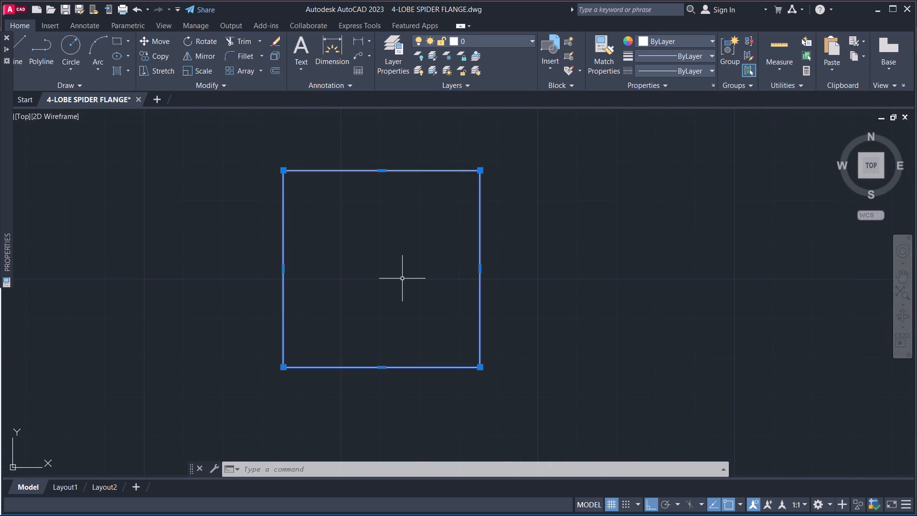
pyautogui.moveTo(478, 279); pyautogui.dragTo(387, 217, button='middle')
pyautogui.press('m')
pyautogui.press('space')
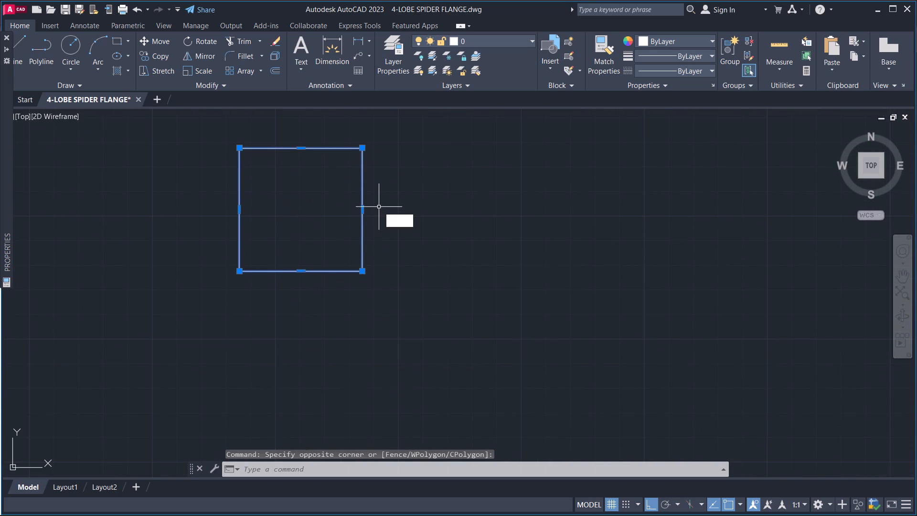
pyautogui.click(458, 221)
pyautogui.scroll(-5, 476, 268)
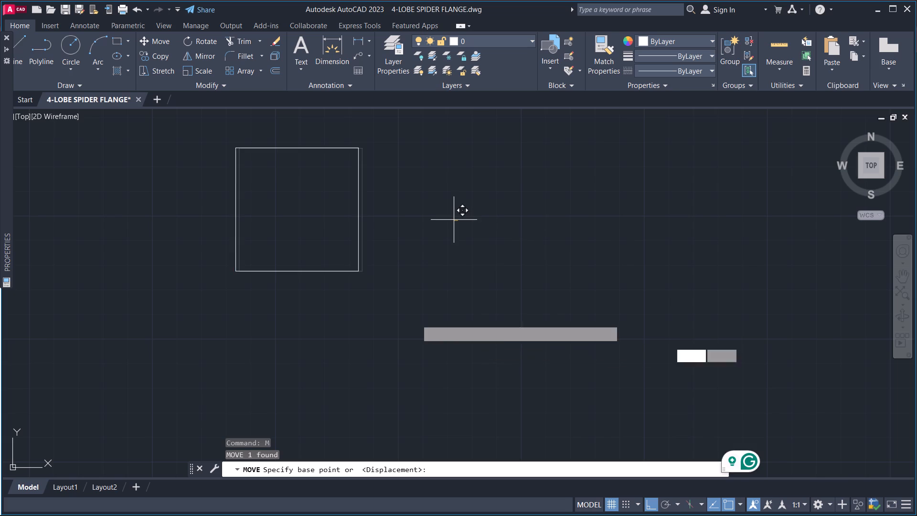
pyautogui.scroll(-1, 331, 328)
pyautogui.moveTo(331, 323); pyautogui.dragTo(340, 173, button='middle')
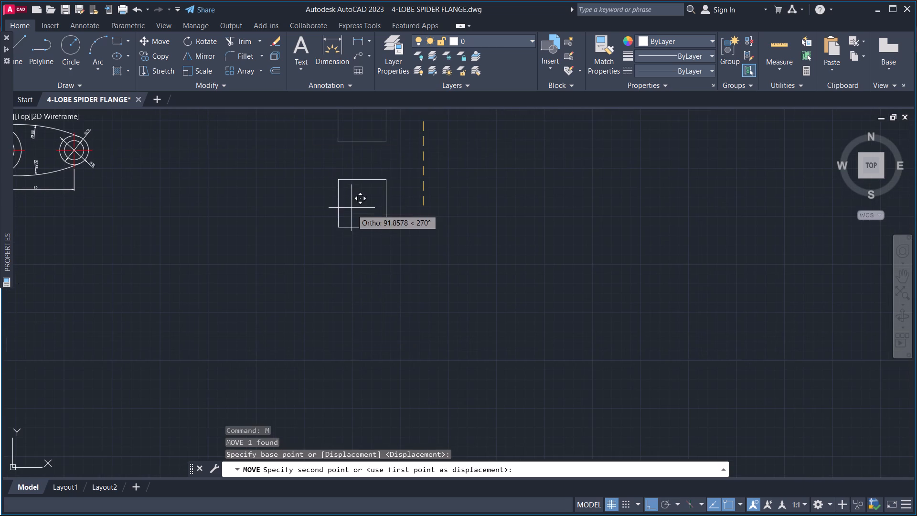
pyautogui.moveTo(352, 208); pyautogui.dragTo(174, 141, button='middle')
pyautogui.moveTo(272, 248); pyautogui.dragTo(268, 202, button='middle')
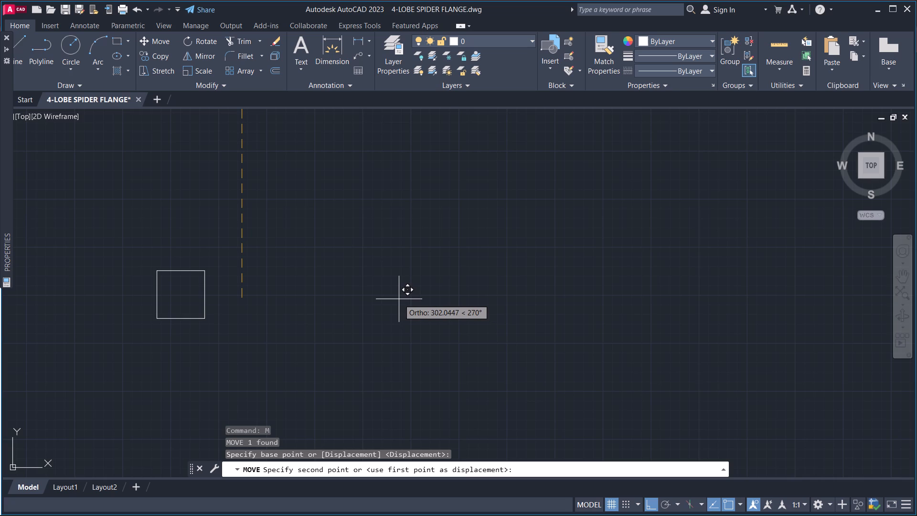
pyautogui.press('F8')
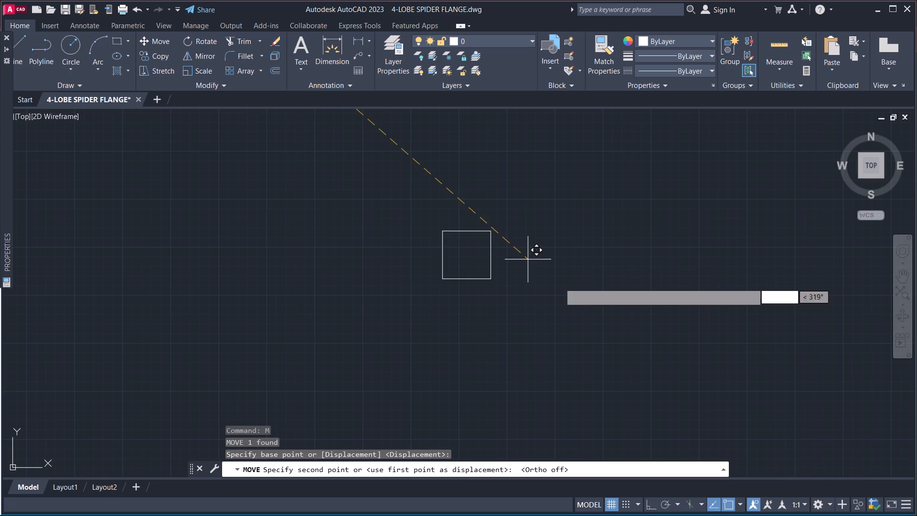
pyautogui.click(557, 322)
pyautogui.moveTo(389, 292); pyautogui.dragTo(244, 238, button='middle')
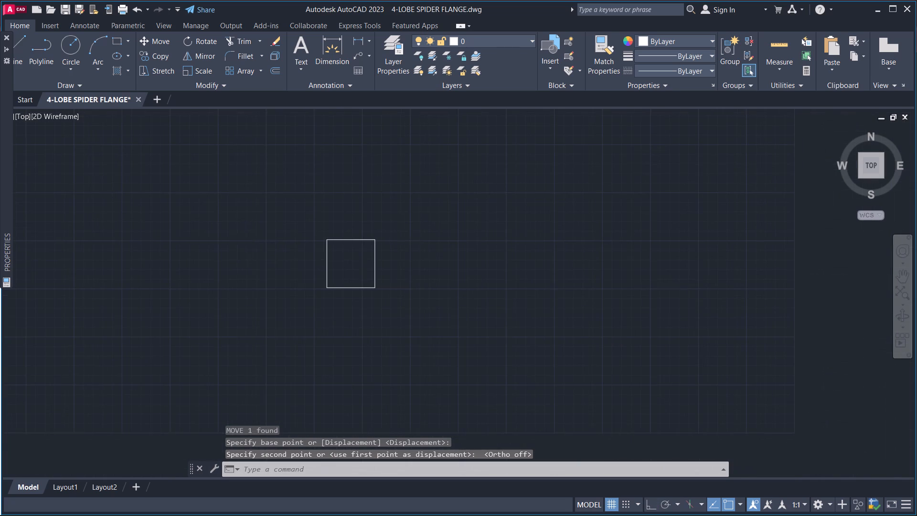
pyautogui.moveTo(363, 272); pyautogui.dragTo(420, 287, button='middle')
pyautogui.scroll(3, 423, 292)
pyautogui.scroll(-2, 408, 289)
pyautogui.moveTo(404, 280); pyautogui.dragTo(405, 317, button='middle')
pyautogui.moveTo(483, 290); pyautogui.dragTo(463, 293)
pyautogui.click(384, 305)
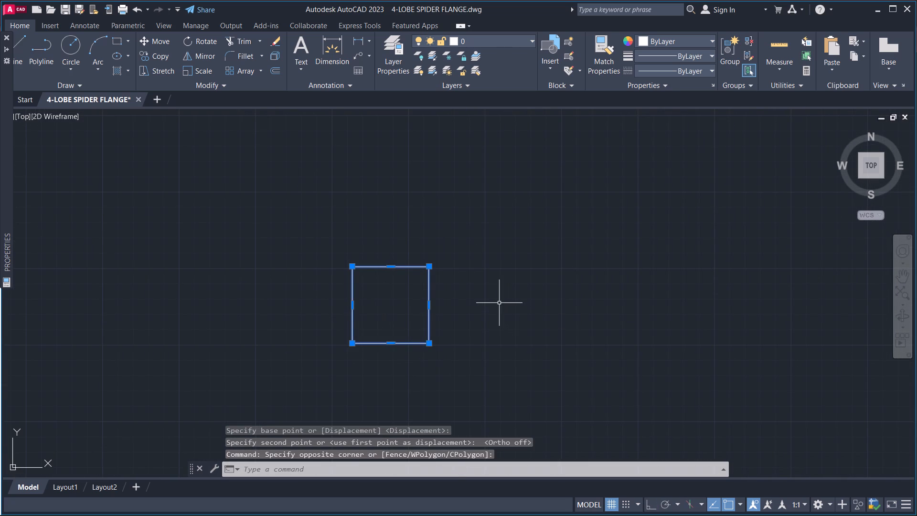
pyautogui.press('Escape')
# Fillet the upper-left corner of the square with radius 2.
pyautogui.scroll(3, 346, 290)
pyautogui.moveTo(346, 297); pyautogui.dragTo(414, 292, button='middle')
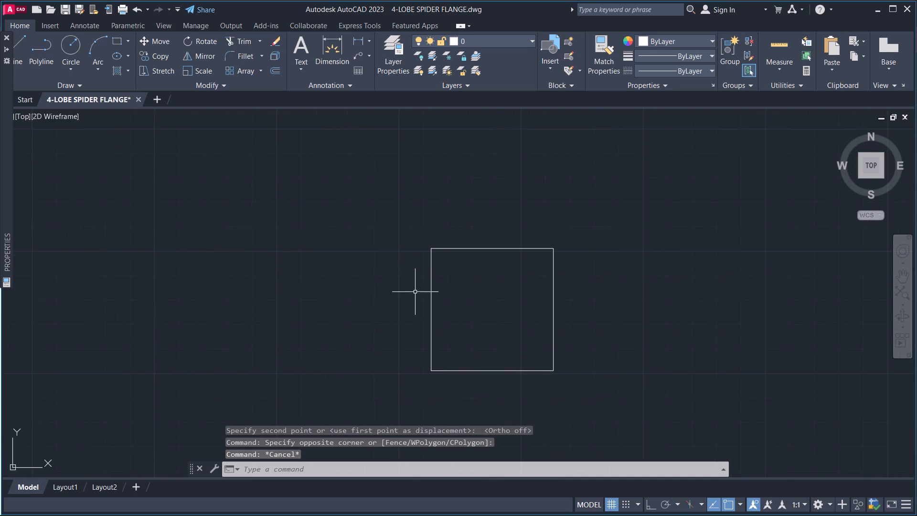
pyautogui.scroll(2, 441, 267)
pyautogui.write('F')
pyautogui.press('space')
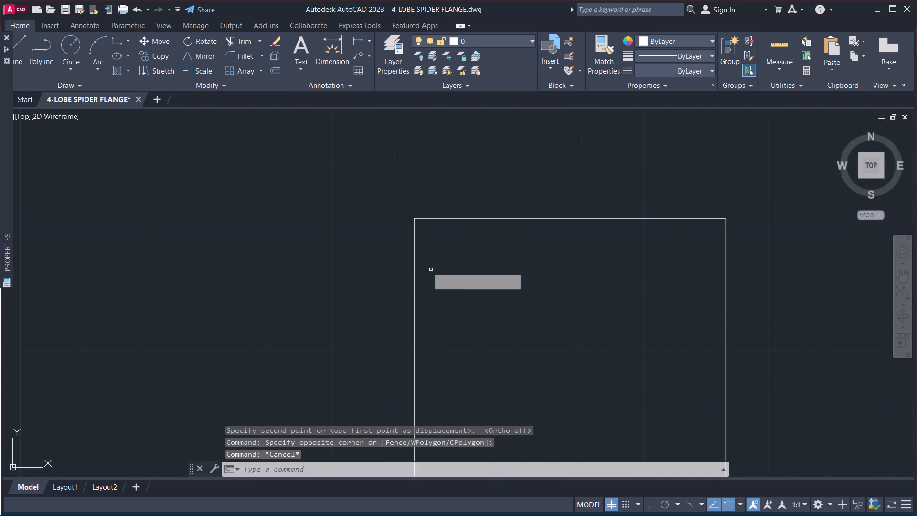
pyautogui.click(414, 253)
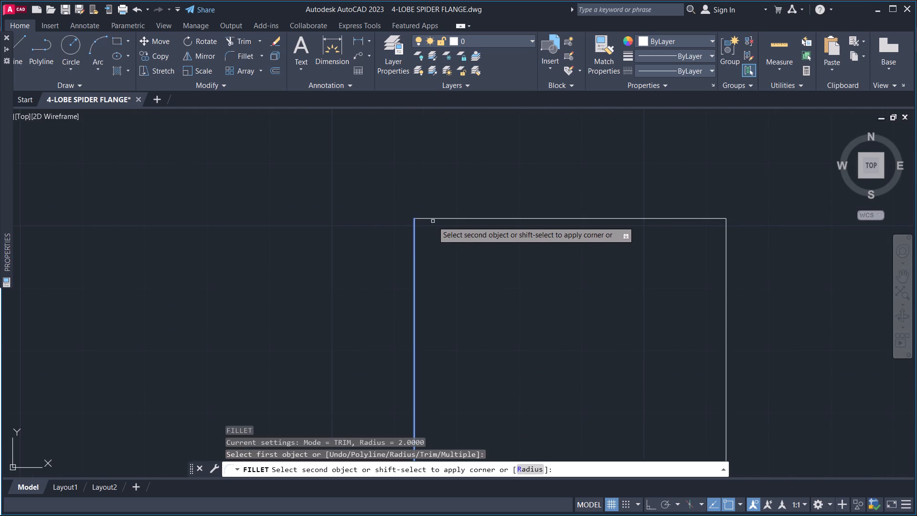
pyautogui.write('5.')
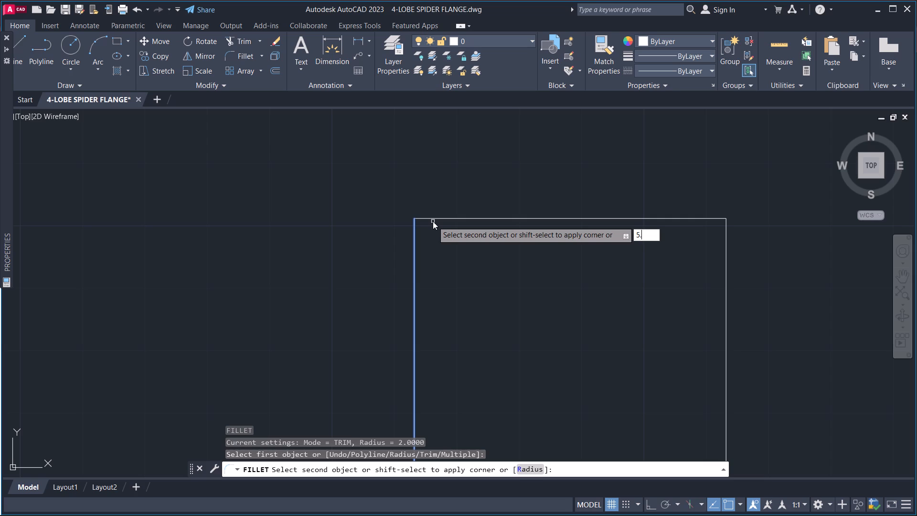
pyautogui.press('BackSpace')
pyautogui.press('Return')
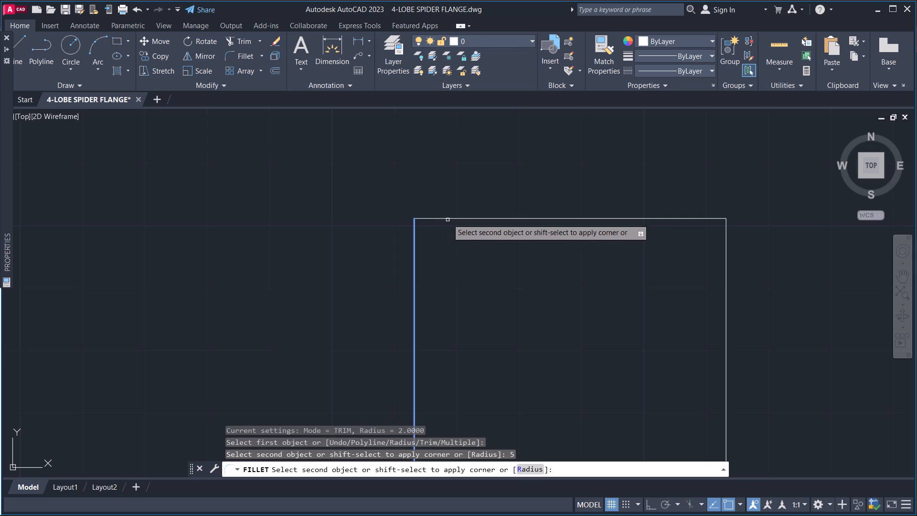
pyautogui.click(450, 216)
pyautogui.click(441, 222)
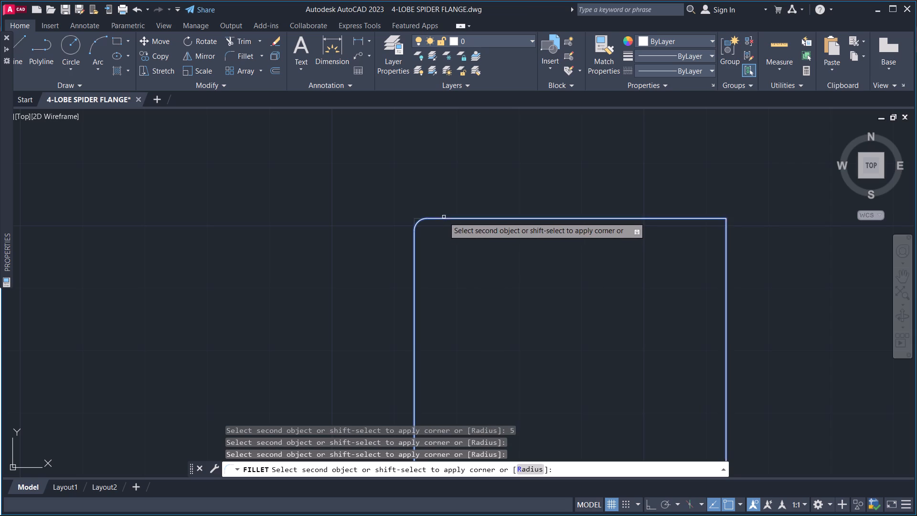
pyautogui.click(444, 217)
# Fillet the square's remaining three corners with radius 2.
pyautogui.moveTo(502, 256); pyautogui.dragTo(357, 233, button='middle')
pyautogui.press('space')
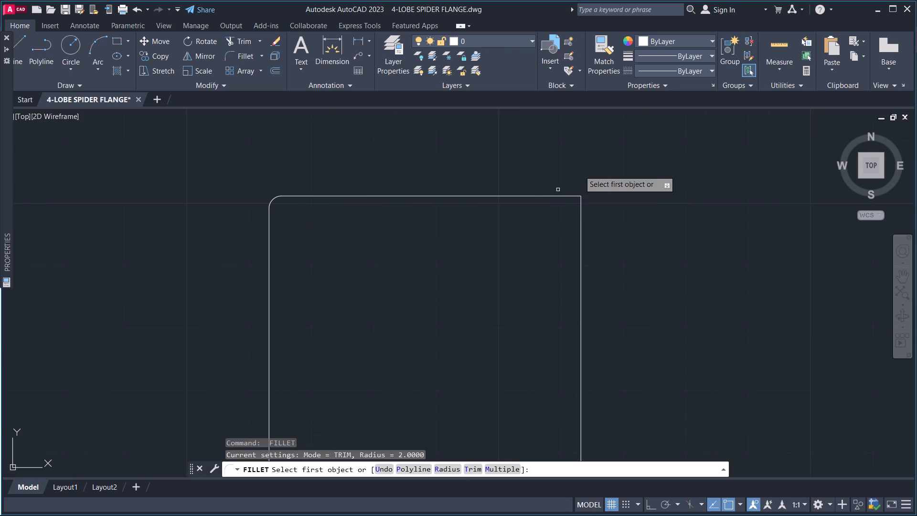
pyautogui.click(573, 194)
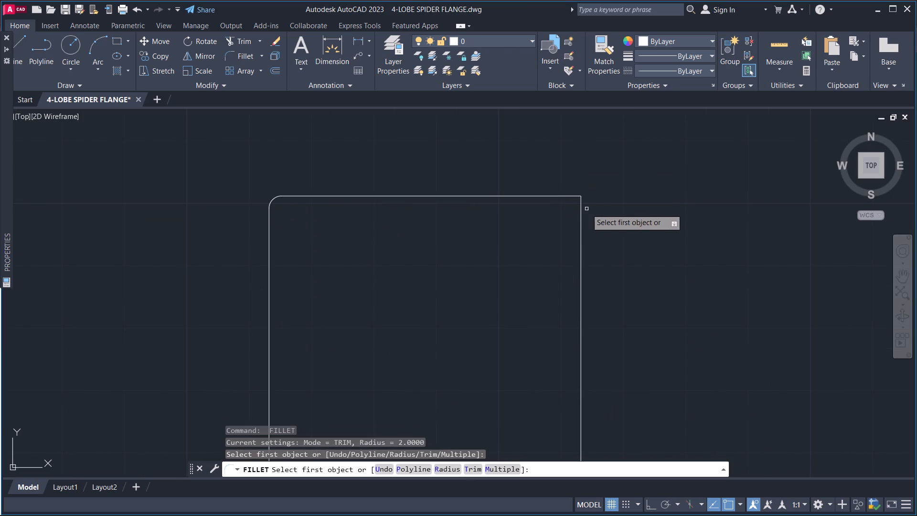
pyautogui.click(580, 205)
pyautogui.click(561, 196)
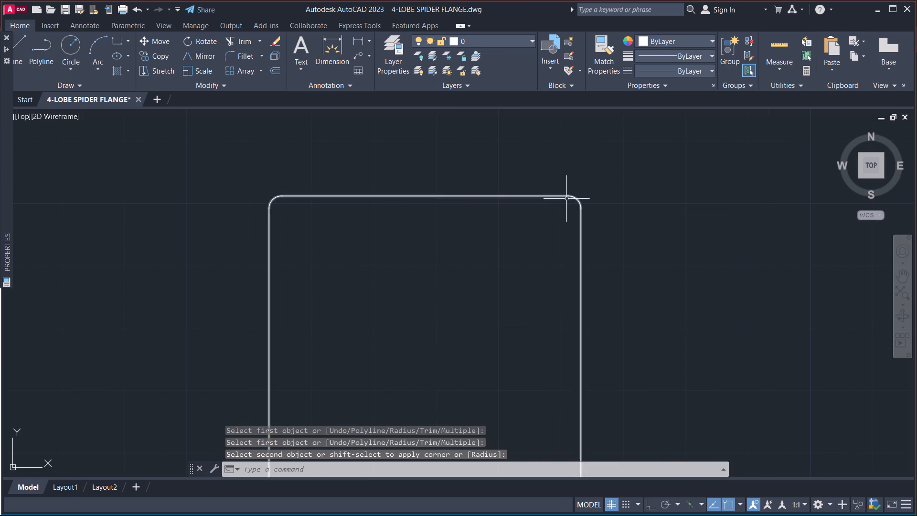
pyautogui.scroll(-5, 567, 199)
pyautogui.moveTo(593, 246); pyautogui.dragTo(545, 225, button='middle')
pyautogui.scroll(4, 539, 225)
pyautogui.press('space')
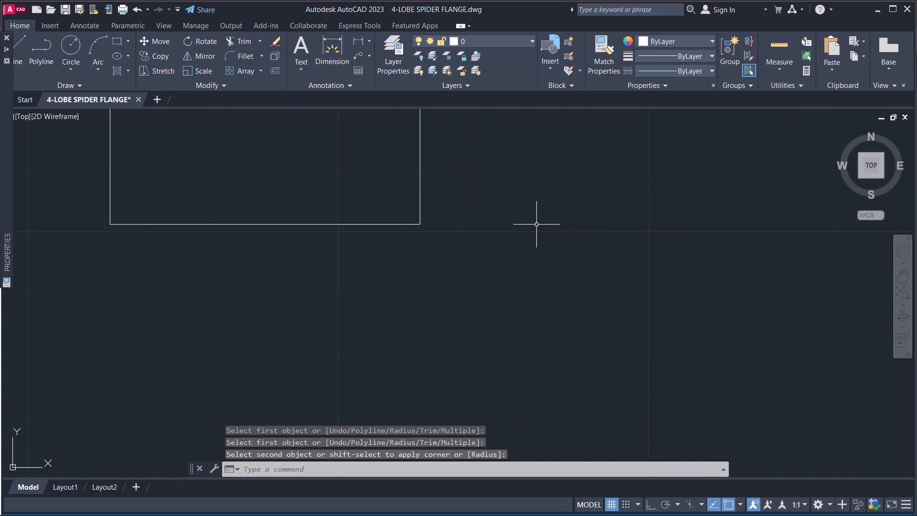
pyautogui.click(419, 211)
pyautogui.click(408, 225)
pyautogui.moveTo(305, 226); pyautogui.dragTo(470, 246, button='middle')
pyautogui.press('space')
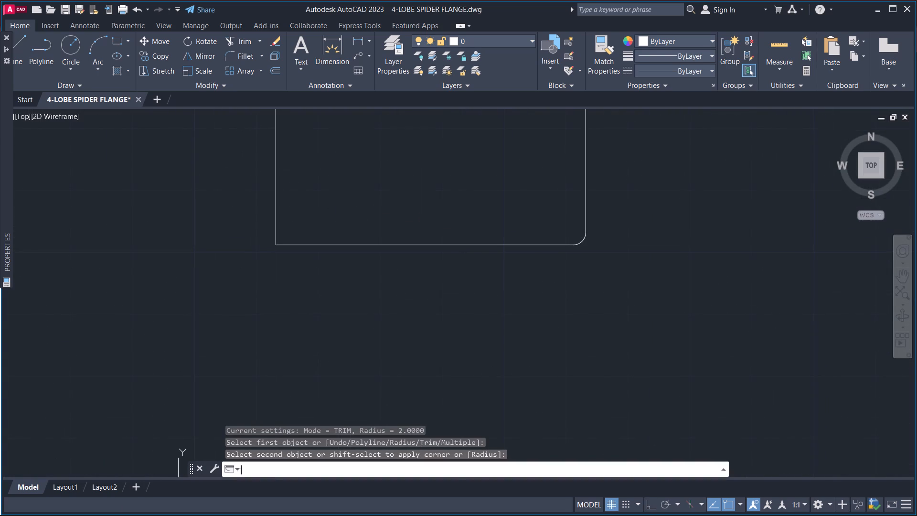
pyautogui.click(288, 245)
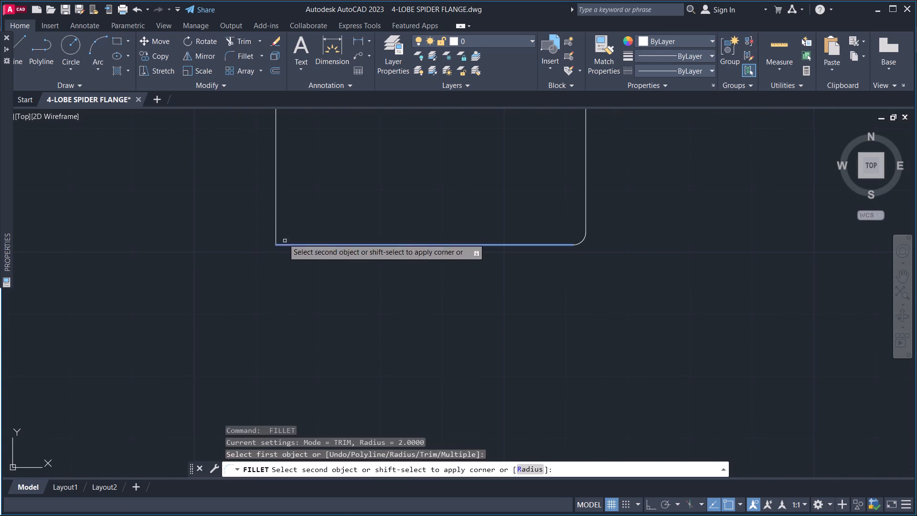
pyautogui.click(275, 230)
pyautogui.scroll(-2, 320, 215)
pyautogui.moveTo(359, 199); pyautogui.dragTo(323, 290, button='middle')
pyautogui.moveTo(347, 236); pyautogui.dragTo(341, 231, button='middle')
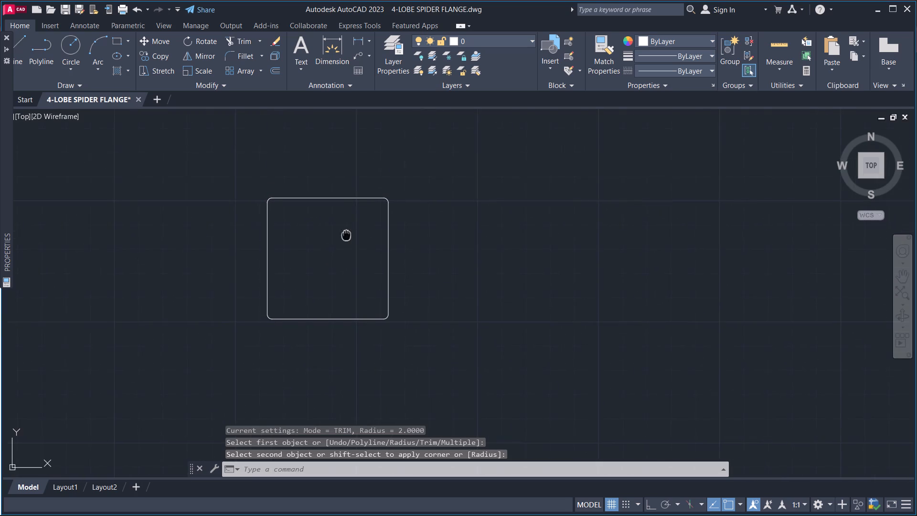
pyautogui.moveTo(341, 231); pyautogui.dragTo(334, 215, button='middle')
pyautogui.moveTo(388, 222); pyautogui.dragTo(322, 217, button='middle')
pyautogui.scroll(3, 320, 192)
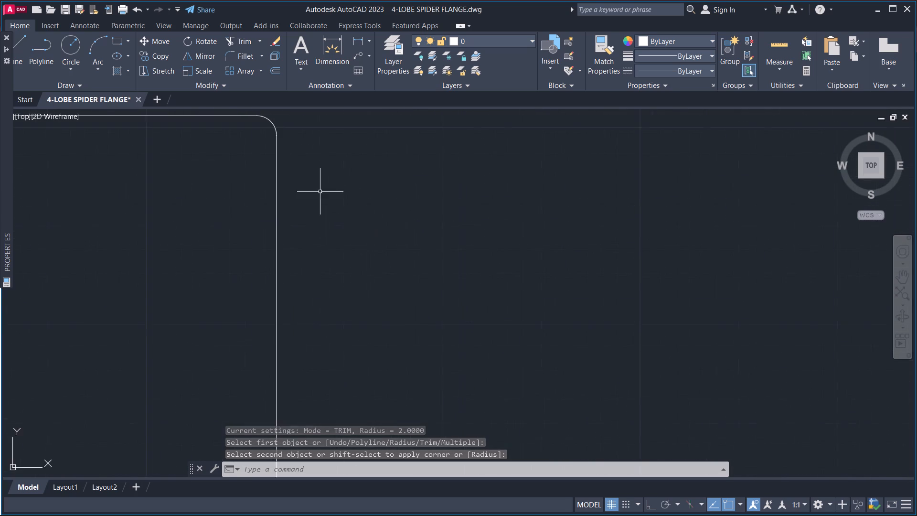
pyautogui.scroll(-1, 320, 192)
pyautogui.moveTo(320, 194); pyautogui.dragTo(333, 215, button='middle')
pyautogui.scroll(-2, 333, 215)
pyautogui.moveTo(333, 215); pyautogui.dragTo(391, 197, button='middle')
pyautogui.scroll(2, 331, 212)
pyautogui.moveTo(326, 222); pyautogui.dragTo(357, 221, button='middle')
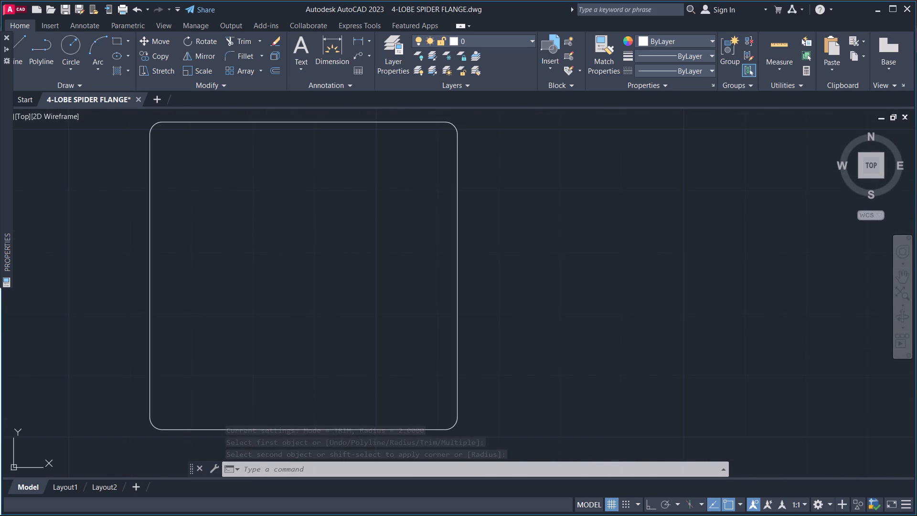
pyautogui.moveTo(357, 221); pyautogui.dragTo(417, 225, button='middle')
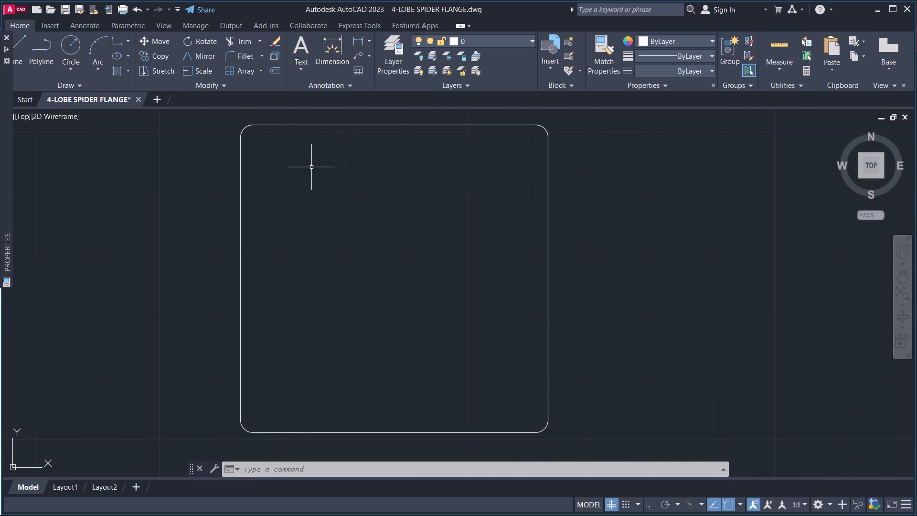
# Draw a circle of radius 25 centred in the rounded square, reaching the midpoint of its side.
pyautogui.write('C')
pyautogui.press('space')
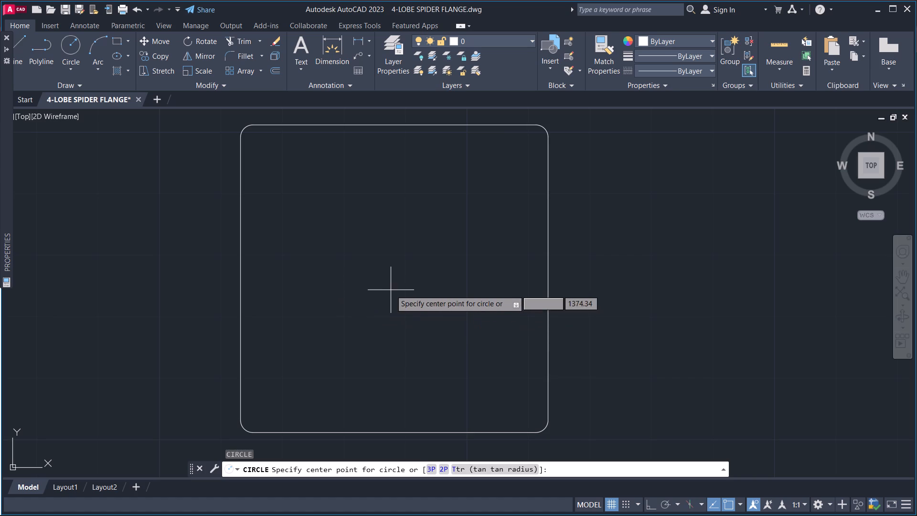
pyautogui.scroll(1, 388, 278)
pyautogui.moveTo(391, 278); pyautogui.dragTo(457, 284, button='middle')
pyautogui.scroll(-2, 462, 283)
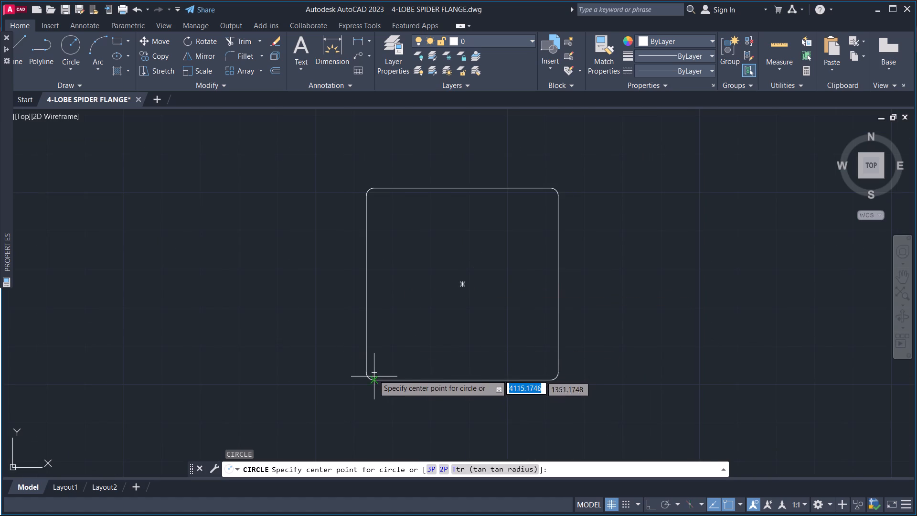
pyautogui.click(465, 287)
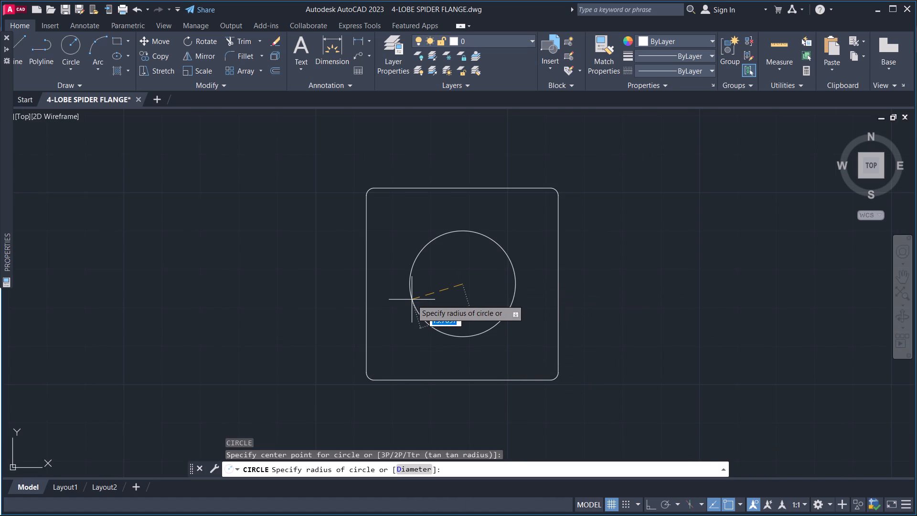
pyautogui.click(364, 286)
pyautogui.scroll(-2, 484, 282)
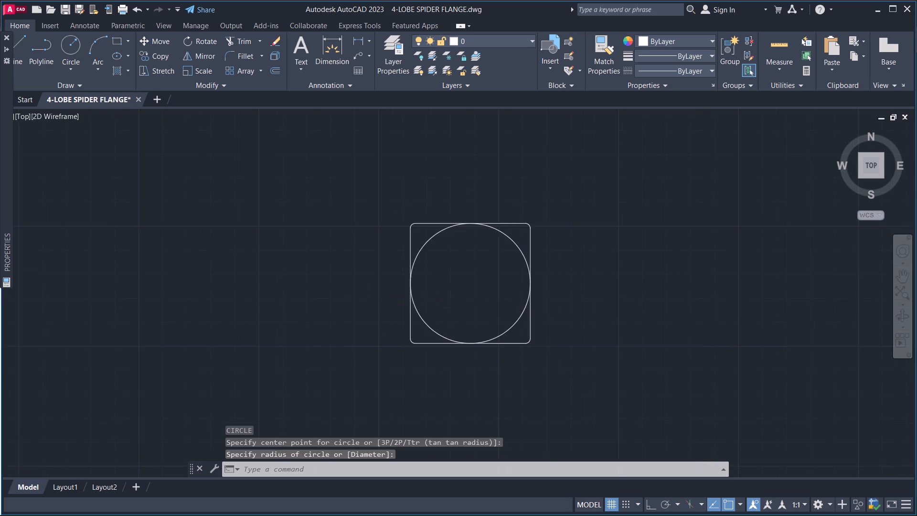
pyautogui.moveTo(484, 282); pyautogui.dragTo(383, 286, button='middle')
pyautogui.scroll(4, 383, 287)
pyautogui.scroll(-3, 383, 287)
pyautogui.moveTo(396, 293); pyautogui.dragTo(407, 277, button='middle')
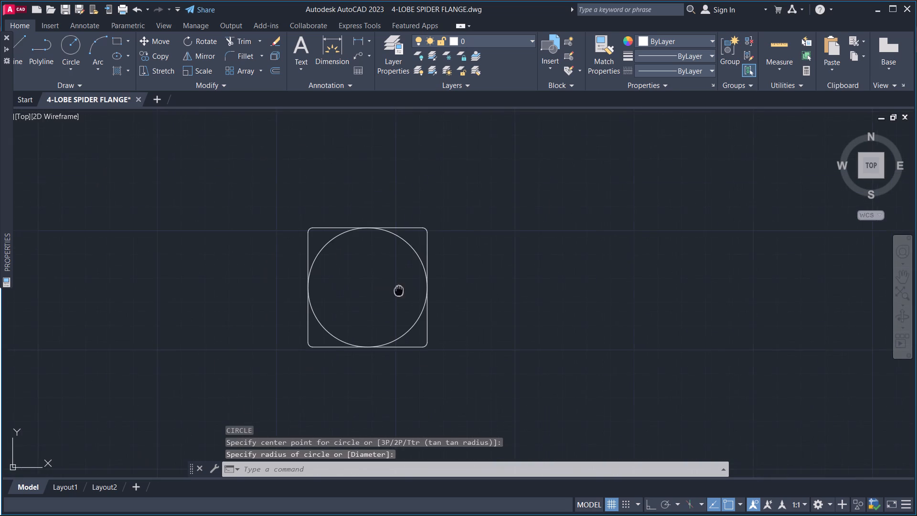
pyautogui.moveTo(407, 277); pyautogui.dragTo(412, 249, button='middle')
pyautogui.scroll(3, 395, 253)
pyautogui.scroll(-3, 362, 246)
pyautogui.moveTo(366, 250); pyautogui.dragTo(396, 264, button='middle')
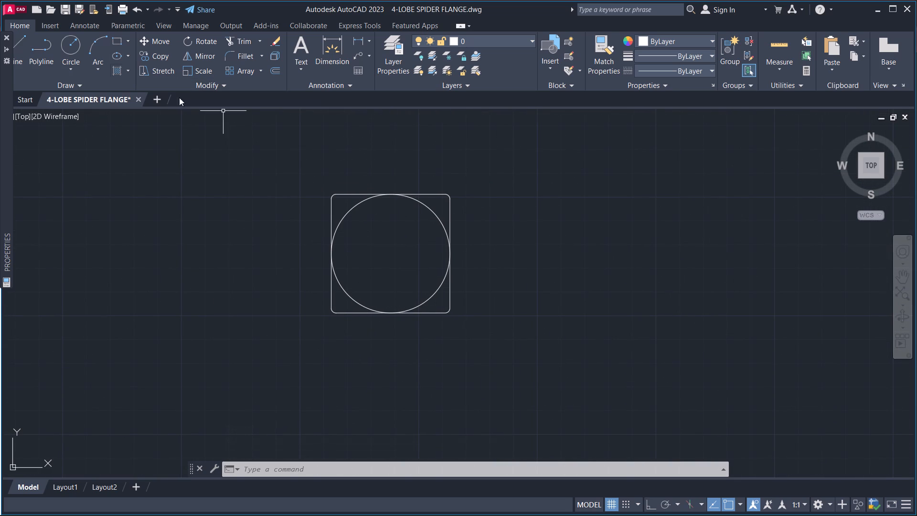
# Draw an 8-sided polygon inscribed in the circle, centred on it with a vertex at the square's left-side midpoint.
pyautogui.press('p')
pyautogui.write('OL')
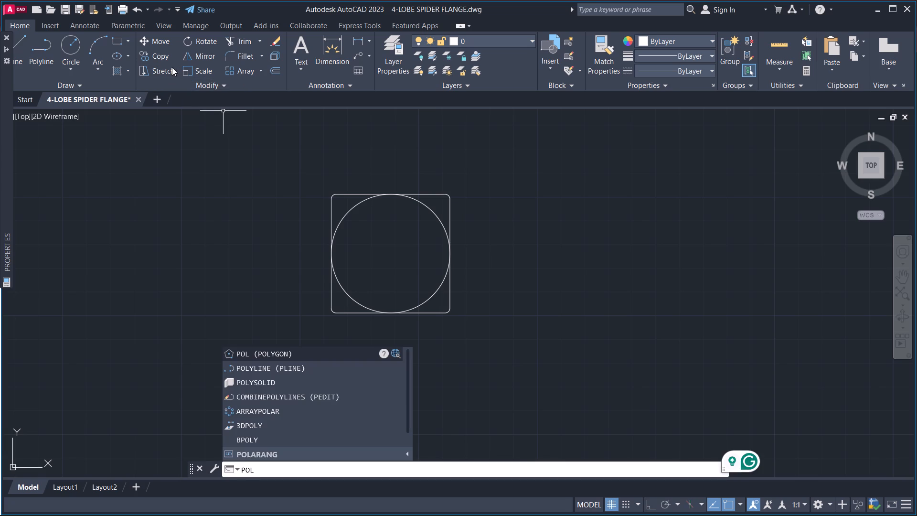
pyautogui.click(289, 353)
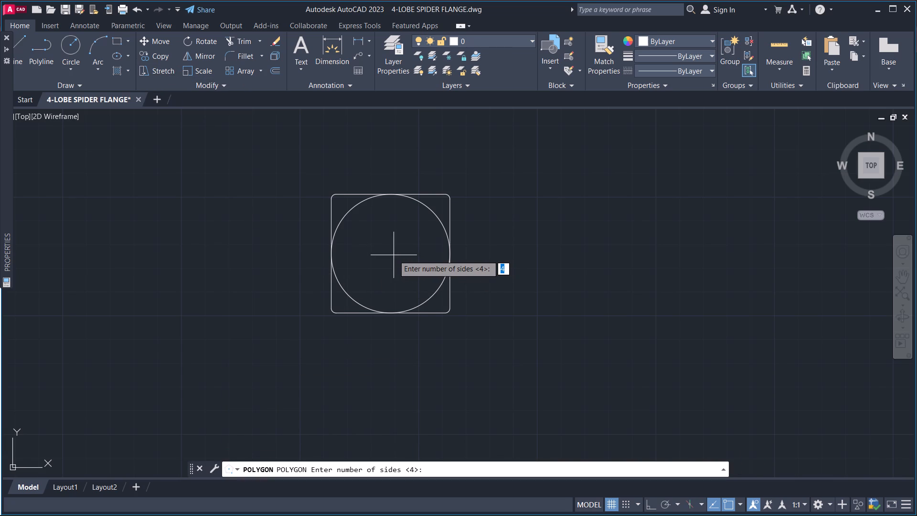
pyautogui.press('8')
pyautogui.press('Return')
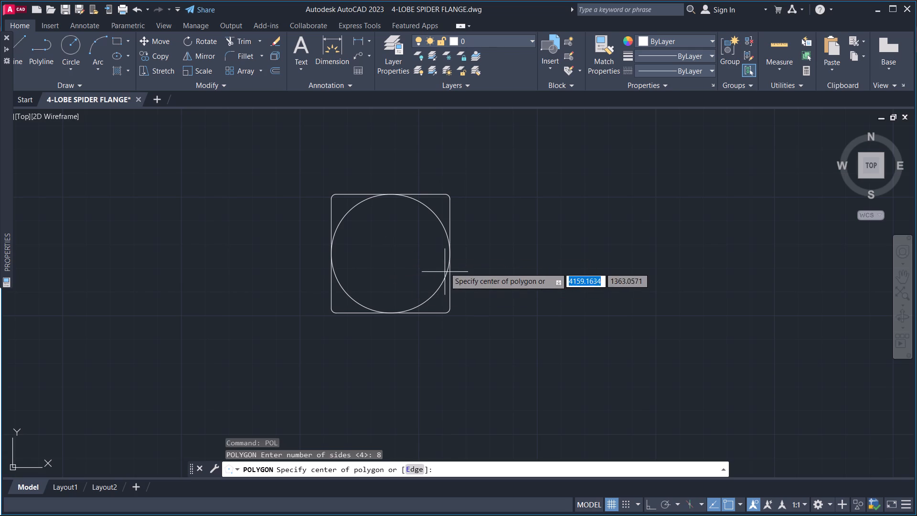
pyautogui.click(391, 256)
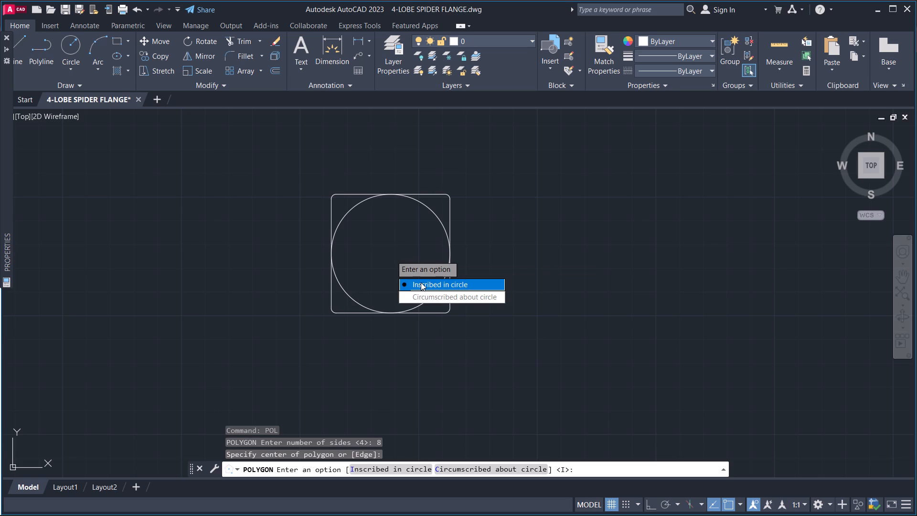
pyautogui.moveTo(421, 282); pyautogui.dragTo(372, 258)
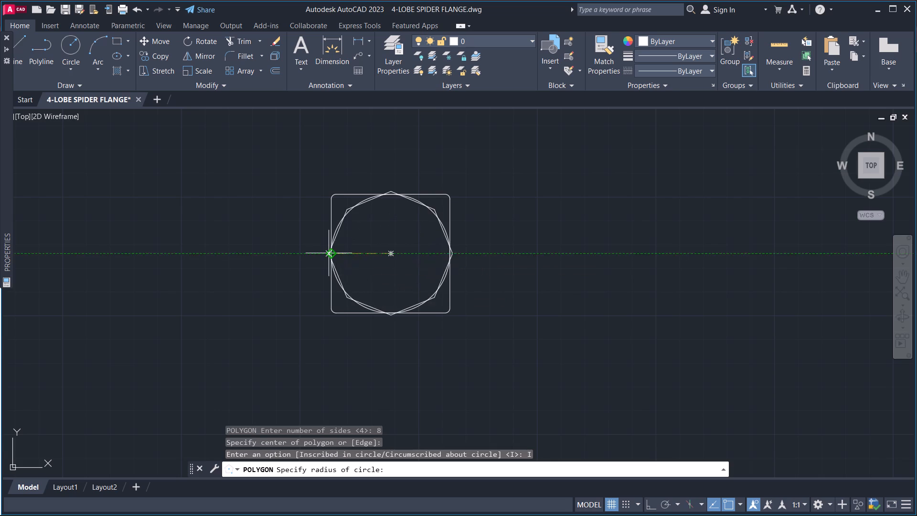
pyautogui.click(328, 254)
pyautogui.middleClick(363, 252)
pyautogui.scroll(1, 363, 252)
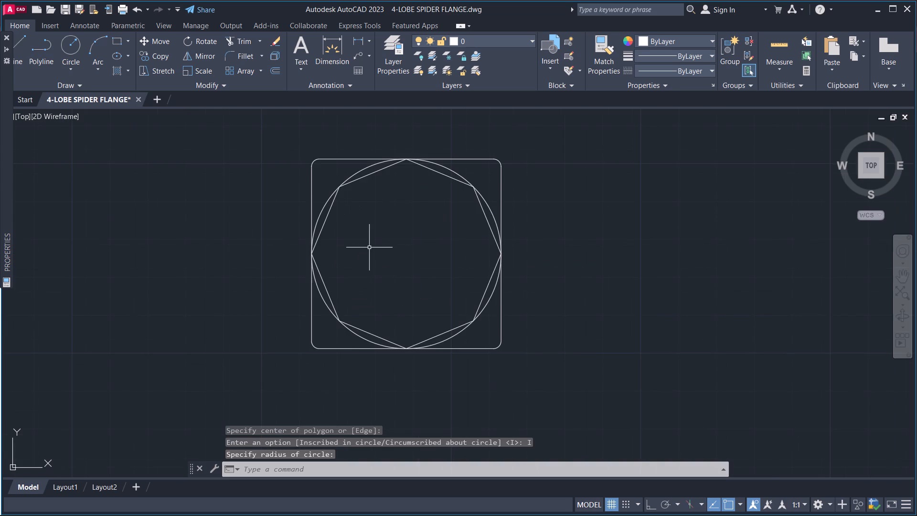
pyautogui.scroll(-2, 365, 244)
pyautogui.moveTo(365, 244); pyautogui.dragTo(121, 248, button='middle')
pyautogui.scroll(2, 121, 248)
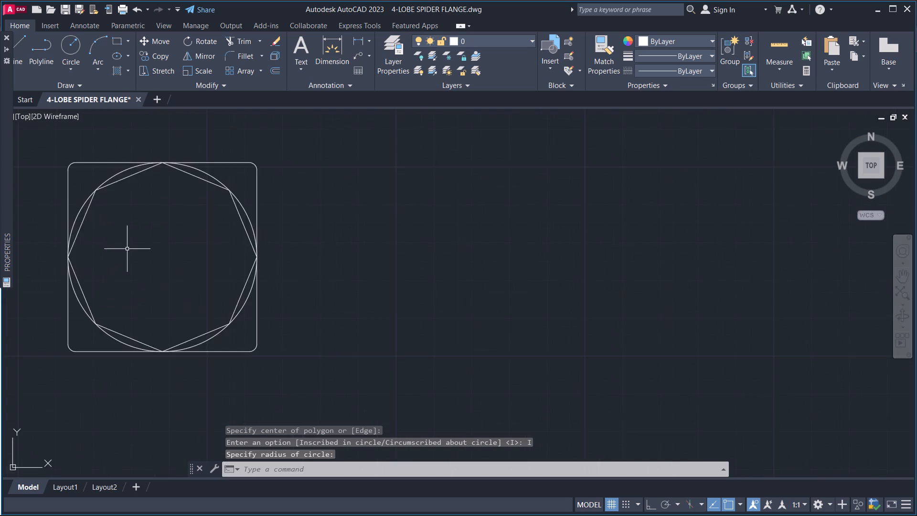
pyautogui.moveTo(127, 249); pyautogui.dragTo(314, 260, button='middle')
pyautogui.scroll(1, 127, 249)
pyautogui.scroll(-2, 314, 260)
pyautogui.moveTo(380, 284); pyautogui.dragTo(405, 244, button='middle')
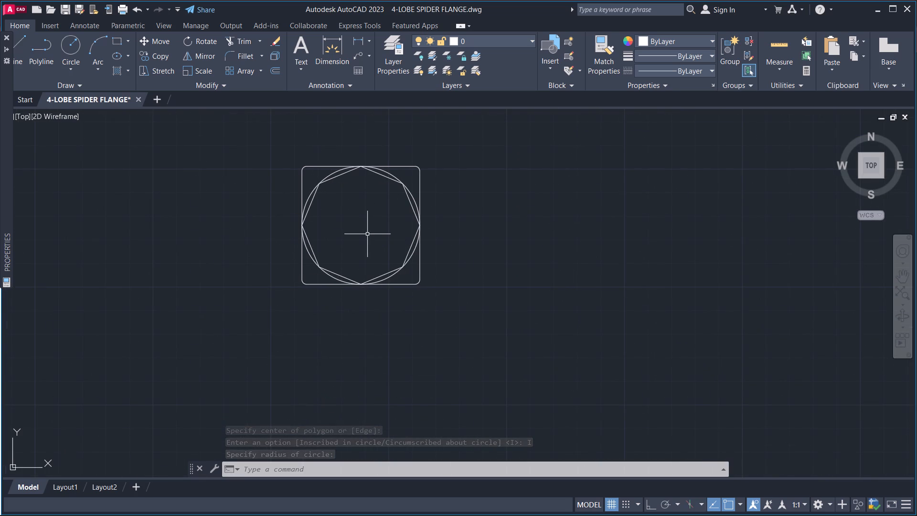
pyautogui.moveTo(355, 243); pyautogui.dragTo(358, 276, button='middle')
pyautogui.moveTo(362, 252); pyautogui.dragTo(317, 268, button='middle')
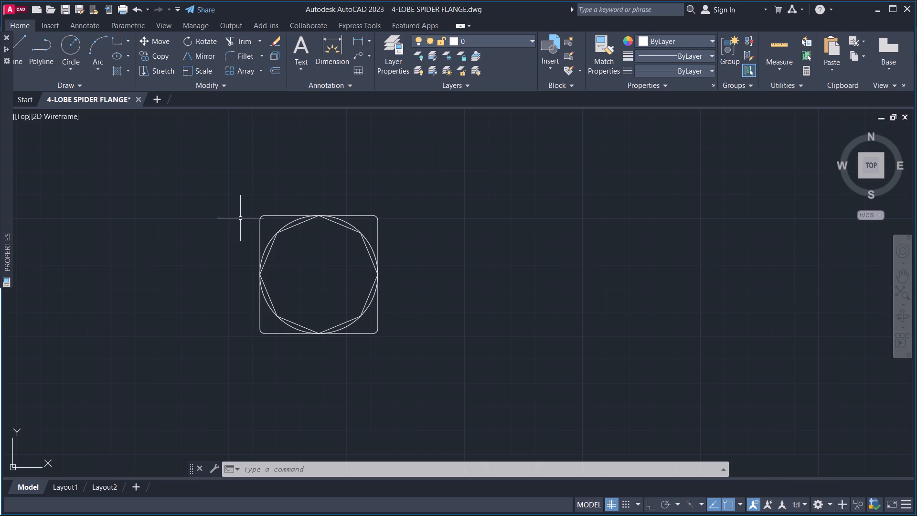
# Save the drawing.
pyautogui.hotkey('ctrl', 's')
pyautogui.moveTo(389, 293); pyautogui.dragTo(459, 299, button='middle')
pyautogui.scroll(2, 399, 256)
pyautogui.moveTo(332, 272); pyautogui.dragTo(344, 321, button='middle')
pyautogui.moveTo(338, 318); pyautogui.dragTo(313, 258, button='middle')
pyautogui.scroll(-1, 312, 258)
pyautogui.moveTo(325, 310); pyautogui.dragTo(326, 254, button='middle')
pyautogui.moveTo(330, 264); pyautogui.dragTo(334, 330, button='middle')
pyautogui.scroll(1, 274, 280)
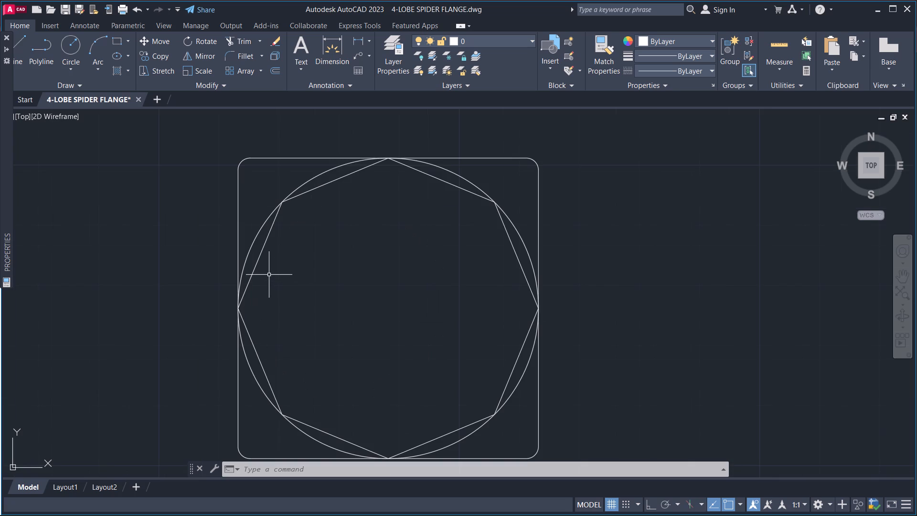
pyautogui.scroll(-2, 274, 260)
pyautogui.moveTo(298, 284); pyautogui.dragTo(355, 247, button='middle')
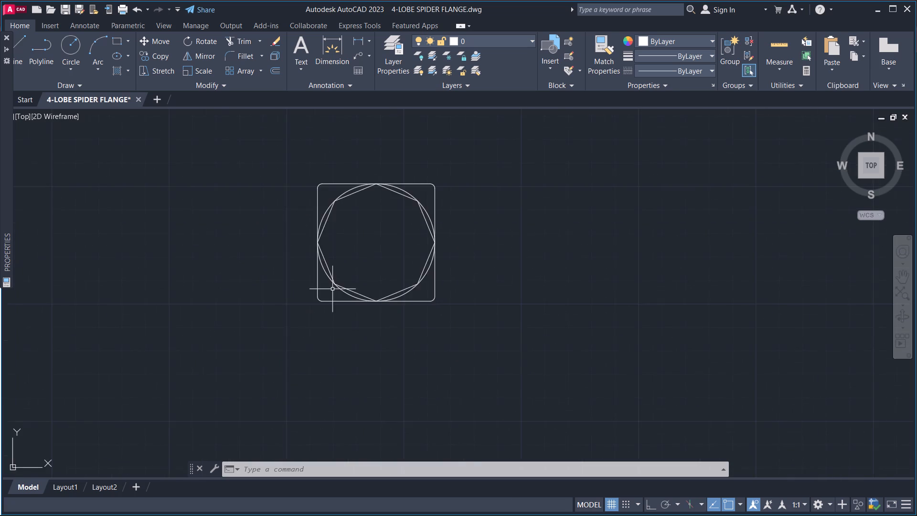
# Copy the octagon horizontally with ortho on, about 105 units to the right of the original.
pyautogui.scroll(4, 332, 290)
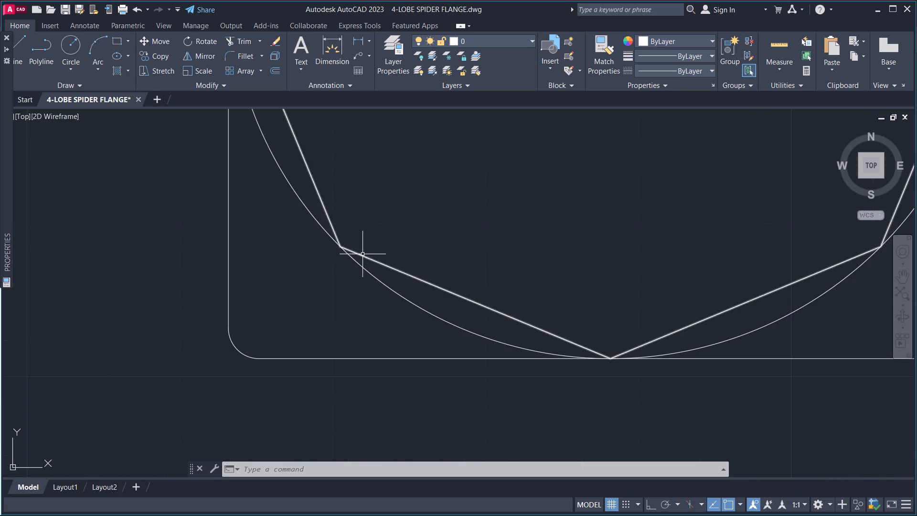
pyautogui.click(363, 254)
pyautogui.scroll(-3, 382, 225)
pyautogui.moveTo(403, 209); pyautogui.dragTo(300, 335, button='middle')
pyautogui.scroll(-2, 305, 254)
pyautogui.moveTo(313, 236); pyautogui.dragTo(227, 297, button='middle')
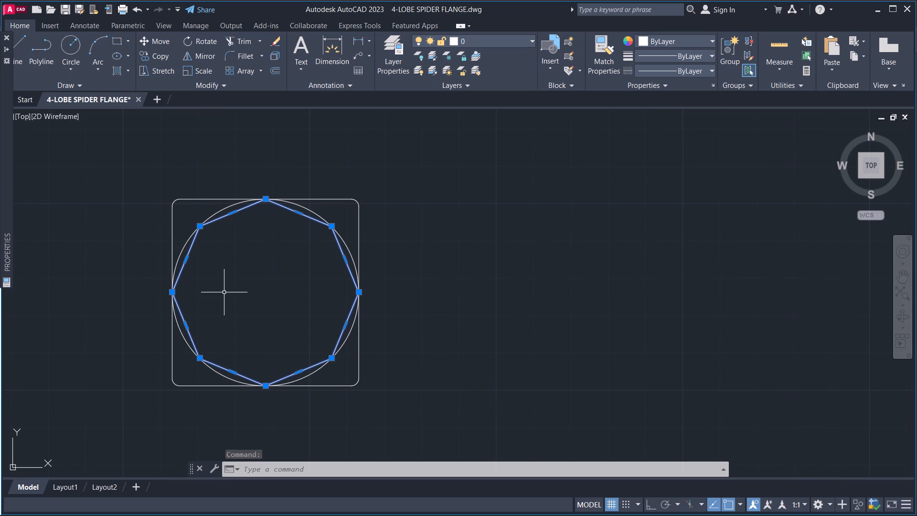
pyautogui.click(173, 291)
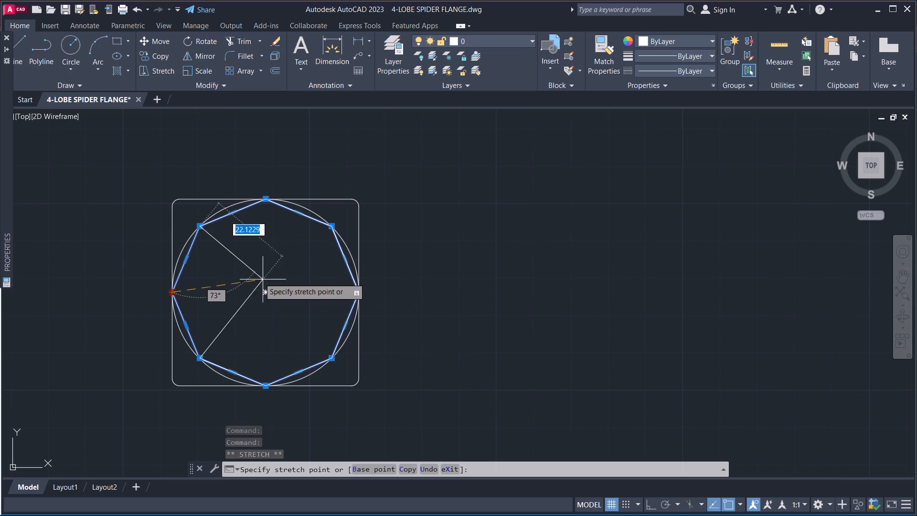
pyautogui.press('Escape')
pyautogui.scroll(-1, 245, 271)
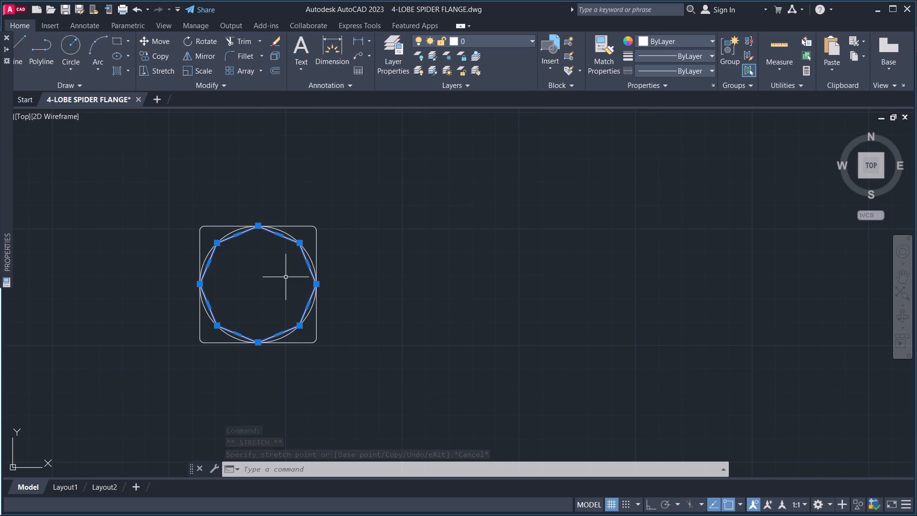
pyautogui.press('c')
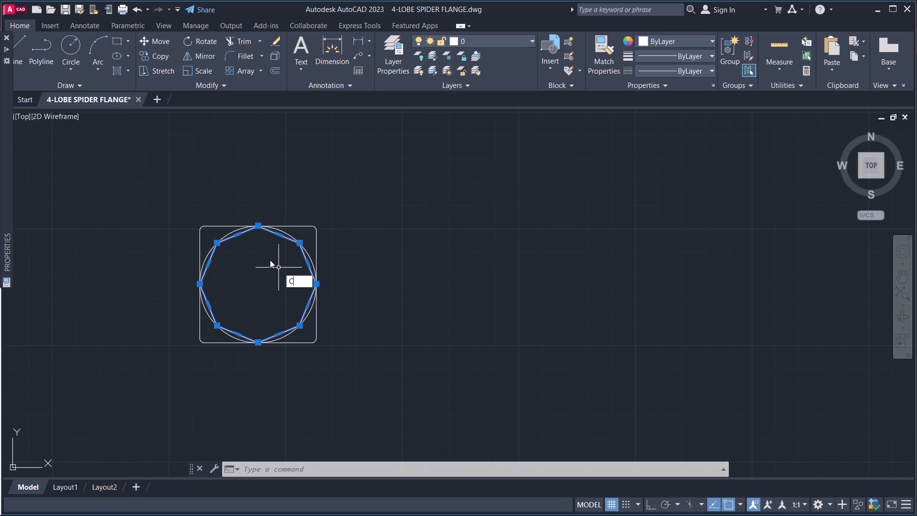
pyautogui.press('p')
pyautogui.press('space')
pyautogui.click(249, 279)
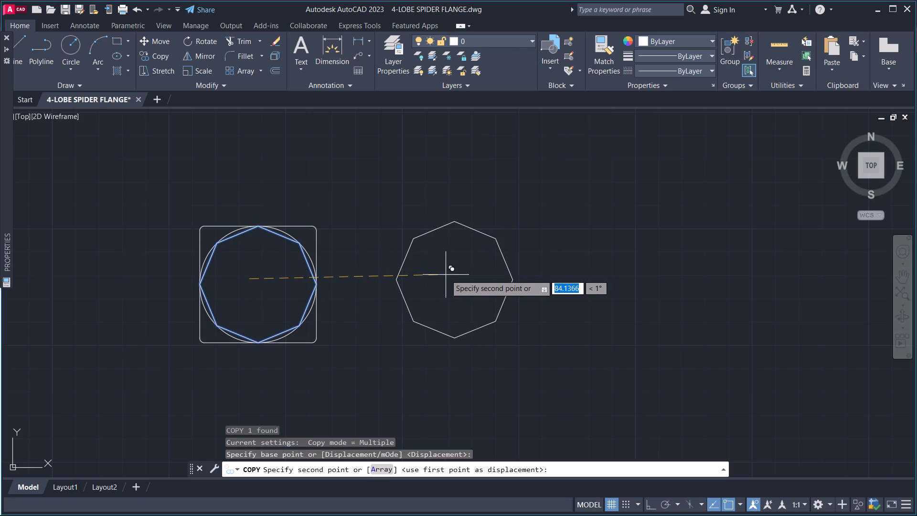
pyautogui.press('F8')
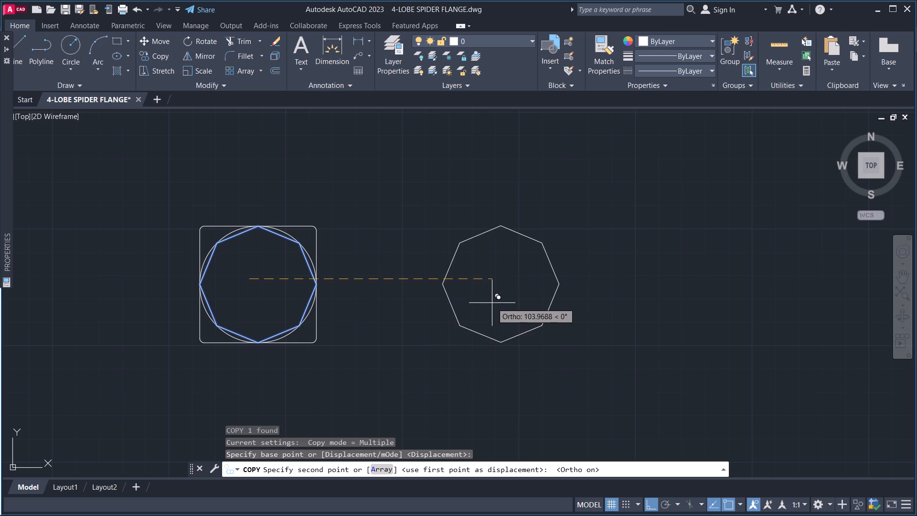
pyautogui.click(496, 273)
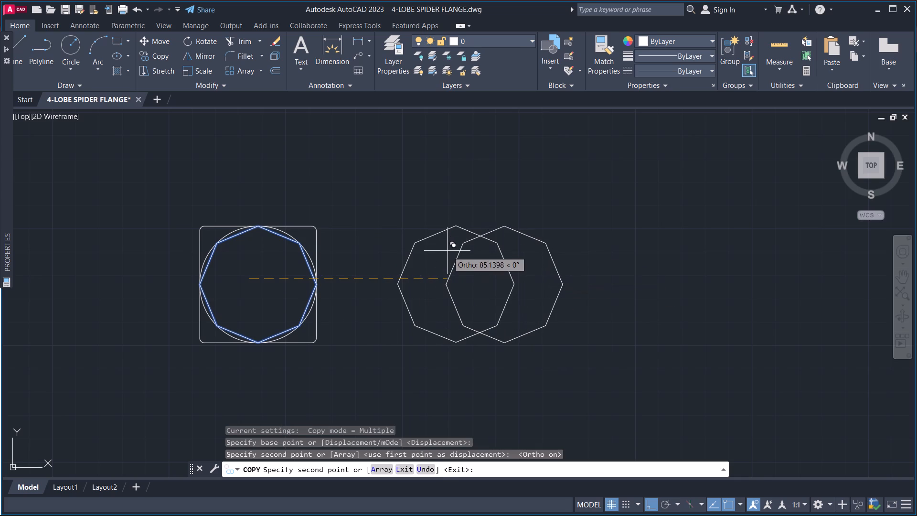
pyautogui.press('Escape')
pyautogui.press('Escape')
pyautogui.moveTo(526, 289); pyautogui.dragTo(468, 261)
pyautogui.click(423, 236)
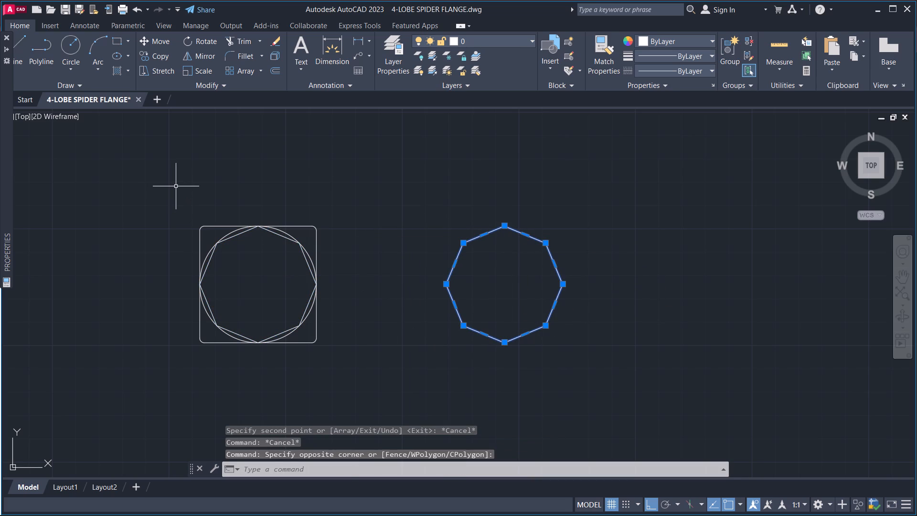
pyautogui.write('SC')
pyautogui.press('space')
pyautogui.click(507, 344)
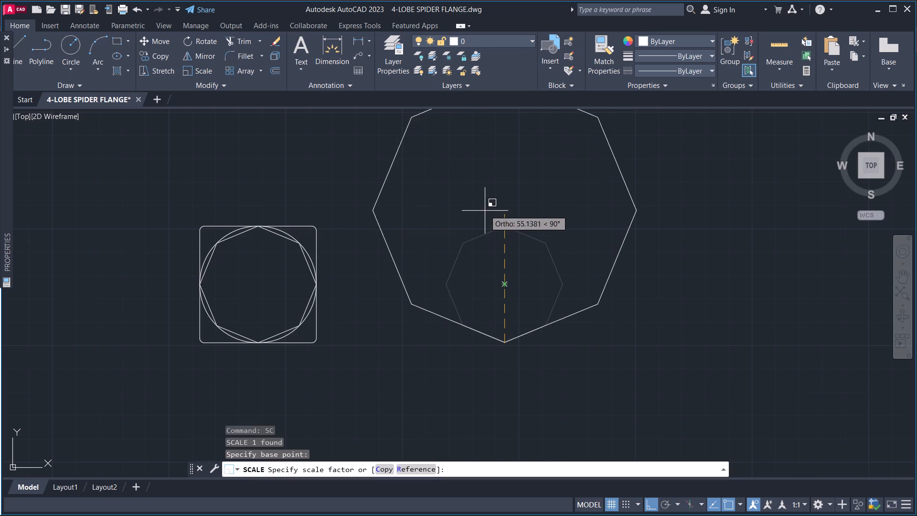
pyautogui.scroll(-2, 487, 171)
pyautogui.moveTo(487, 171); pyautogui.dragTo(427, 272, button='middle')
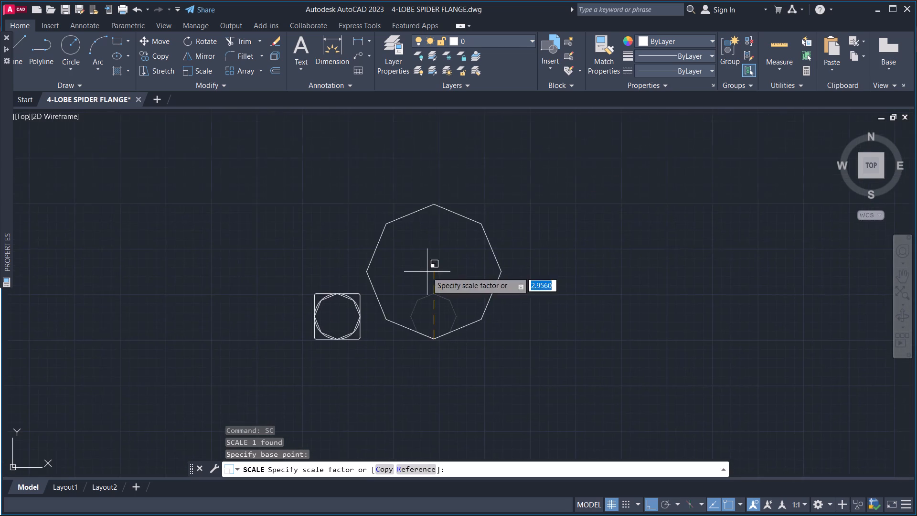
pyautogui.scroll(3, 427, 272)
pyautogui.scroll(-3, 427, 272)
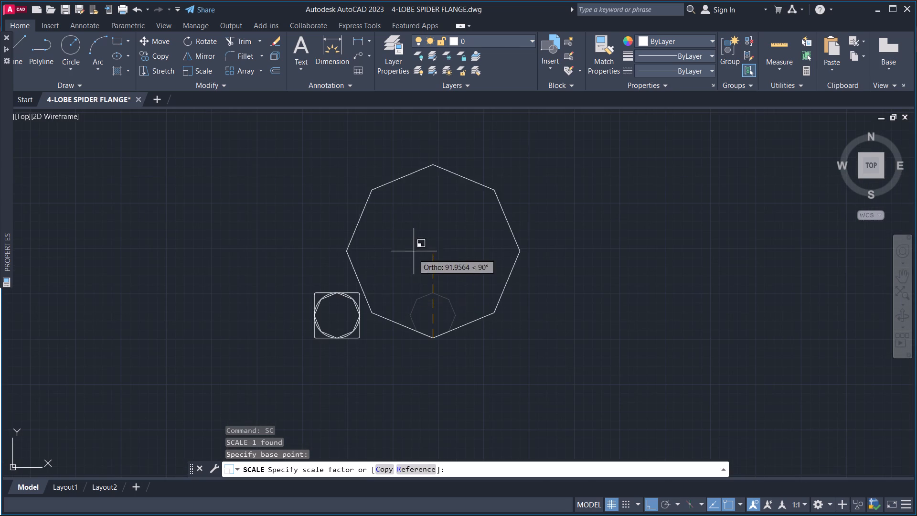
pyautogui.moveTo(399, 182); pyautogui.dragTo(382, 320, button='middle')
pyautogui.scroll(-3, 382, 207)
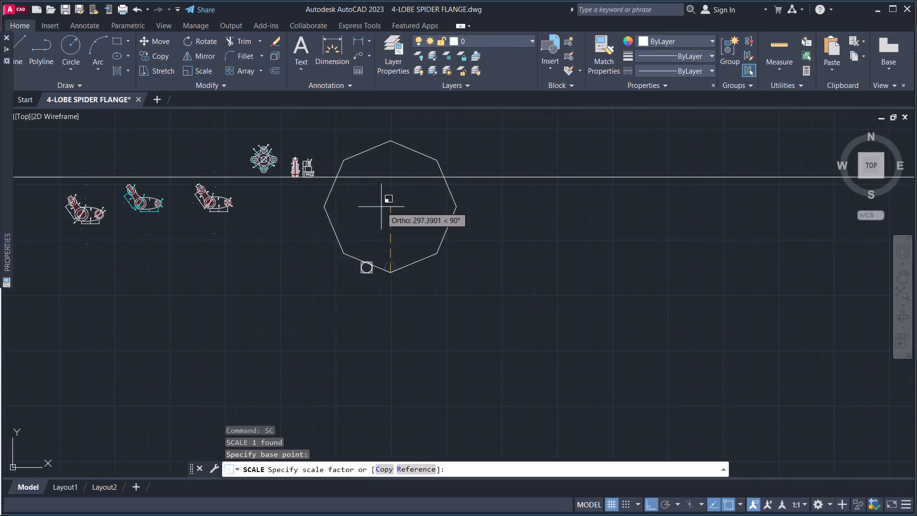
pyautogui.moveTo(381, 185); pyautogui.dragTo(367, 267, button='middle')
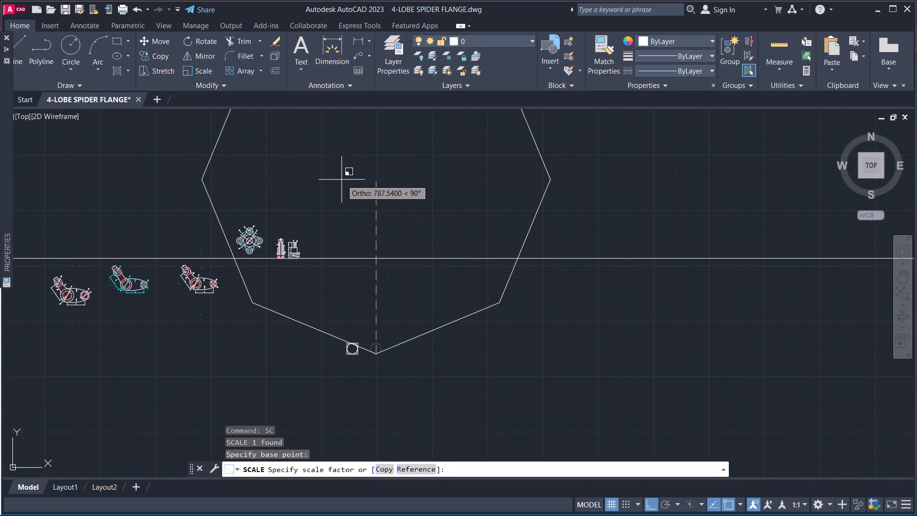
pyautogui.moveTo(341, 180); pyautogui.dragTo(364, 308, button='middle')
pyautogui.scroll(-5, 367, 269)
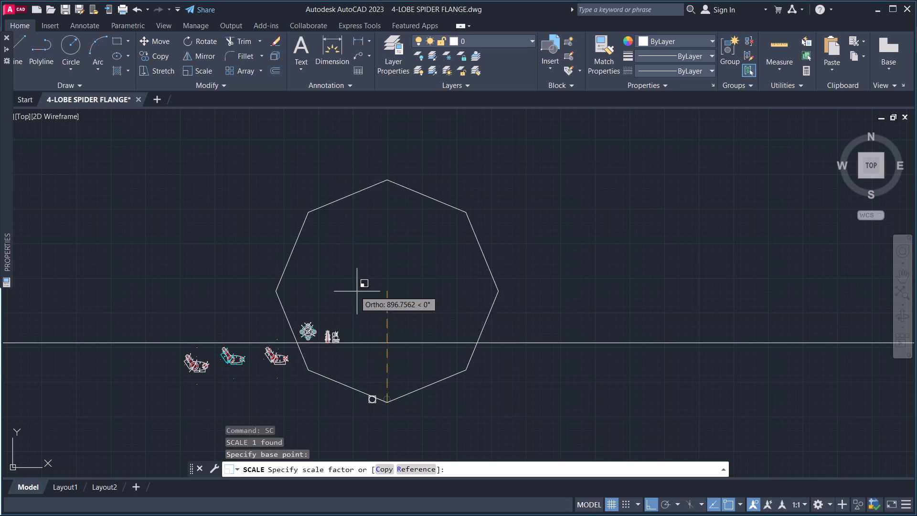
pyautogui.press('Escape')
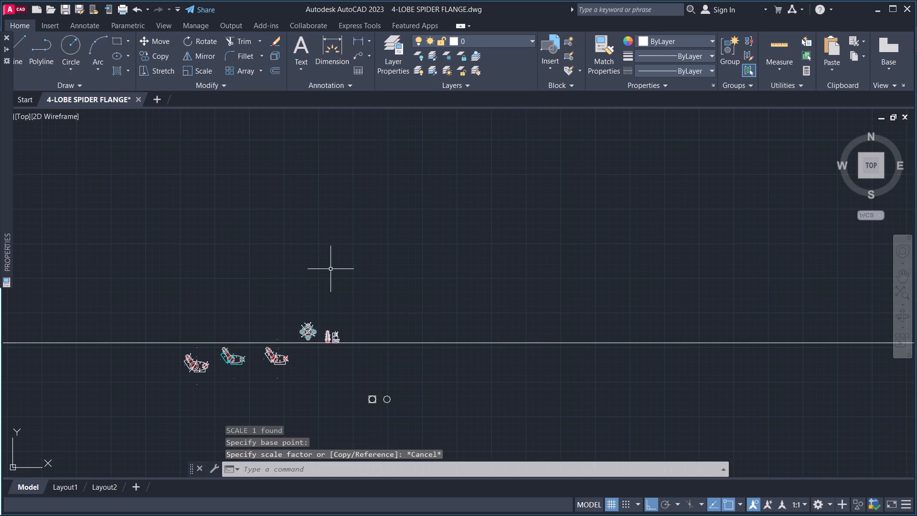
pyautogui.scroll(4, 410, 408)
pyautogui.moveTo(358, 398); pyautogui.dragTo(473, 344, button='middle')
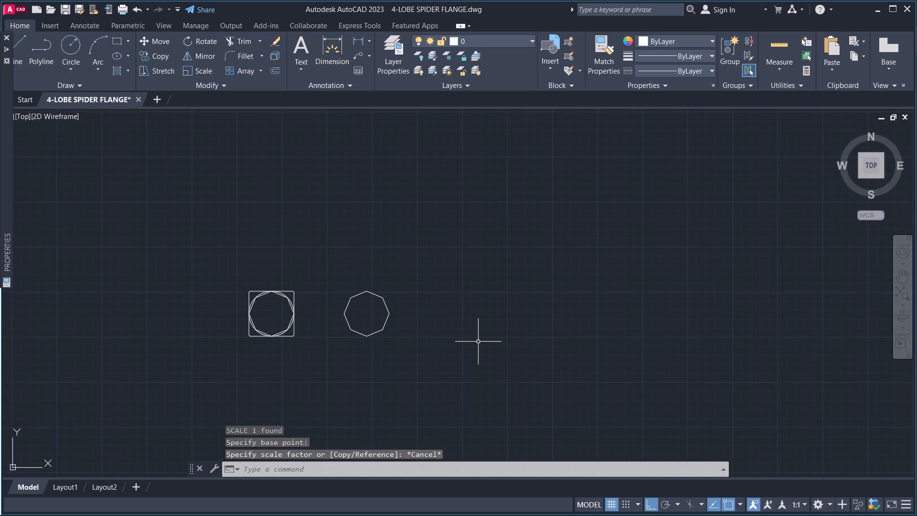
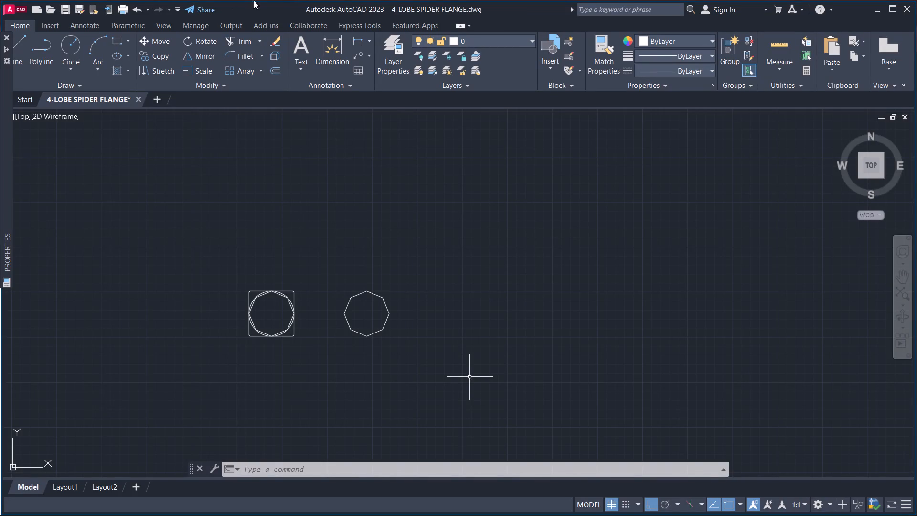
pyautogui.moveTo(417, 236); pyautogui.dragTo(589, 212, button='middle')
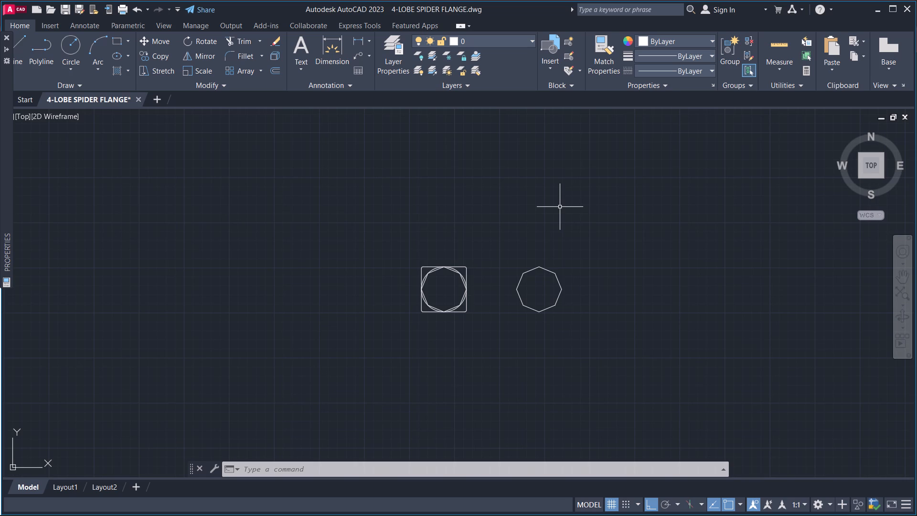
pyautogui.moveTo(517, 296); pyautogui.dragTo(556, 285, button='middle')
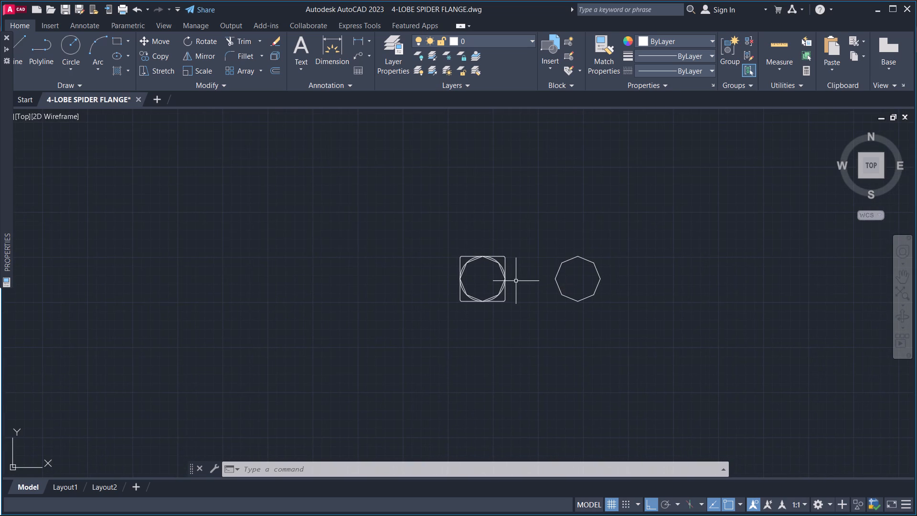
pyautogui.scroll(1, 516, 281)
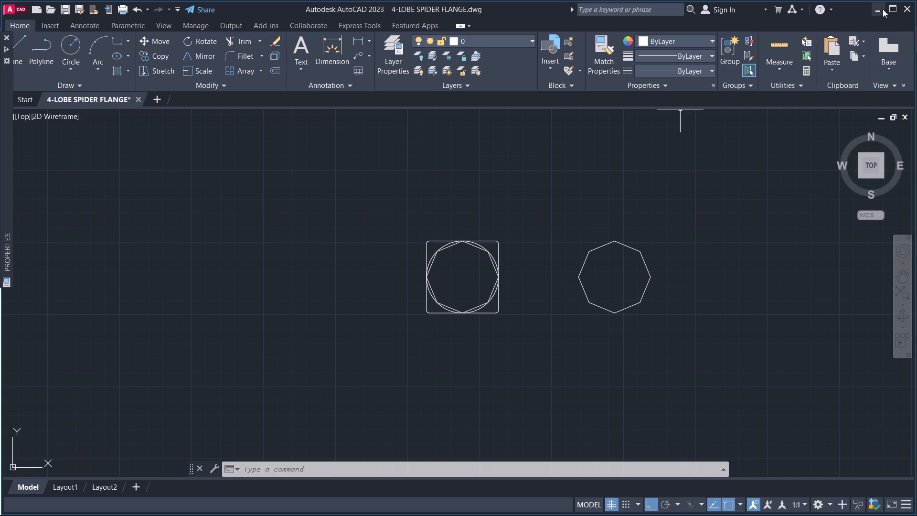
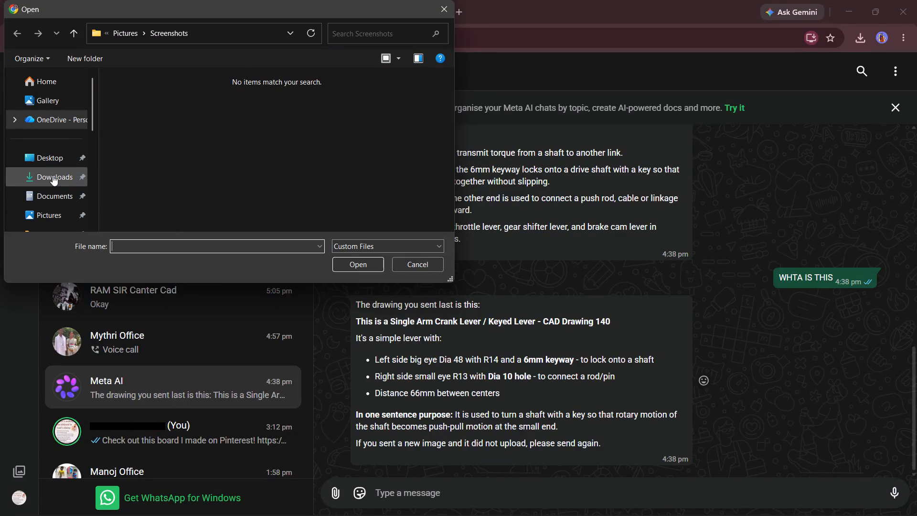
# Look through the Downloads folder for the file to attach, filtering by date modified to Today and to Yesterday.
pyautogui.click(53, 175)
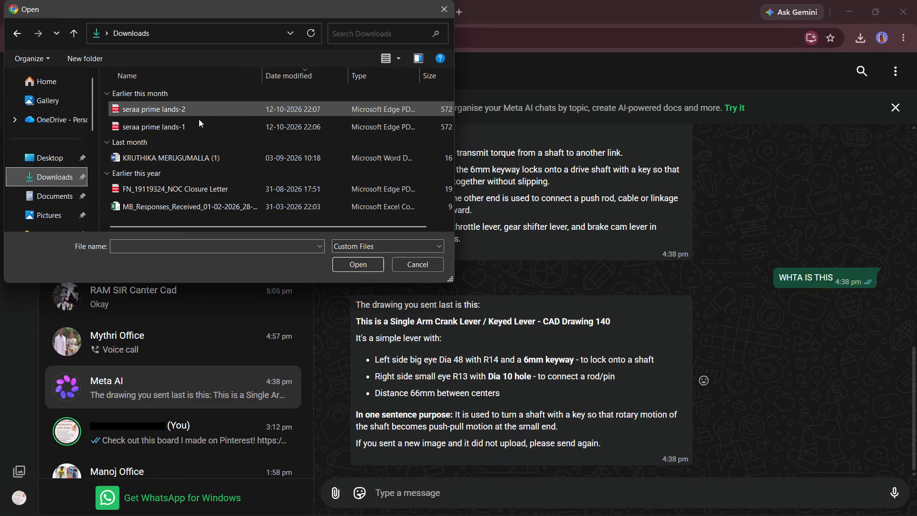
pyautogui.click(286, 81)
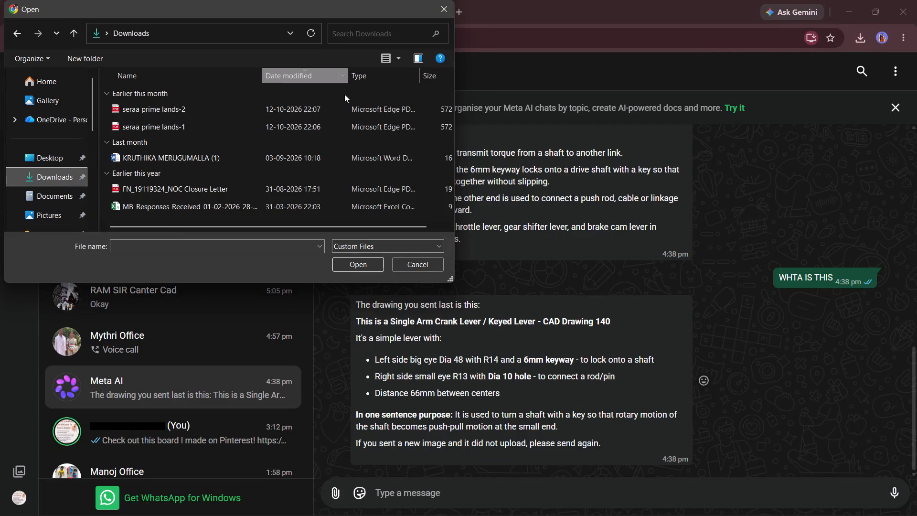
pyautogui.click(344, 80)
pyautogui.click(357, 163)
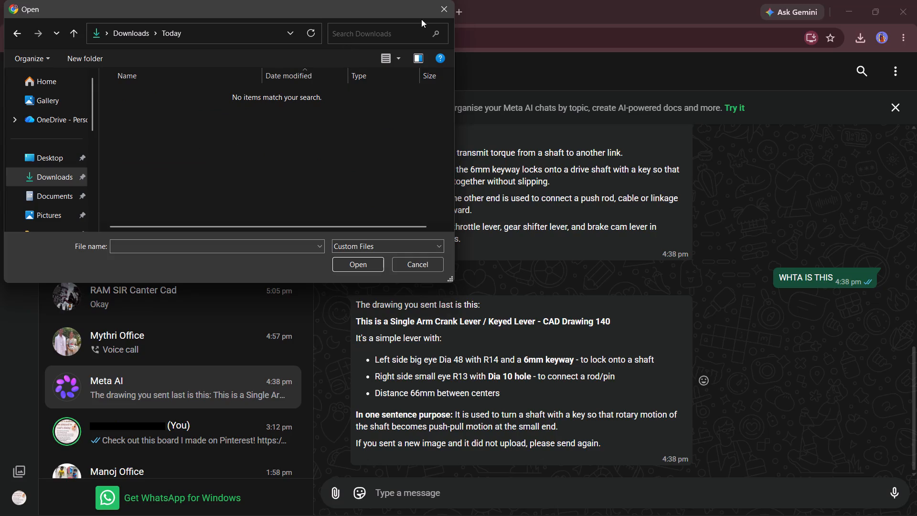
pyautogui.moveTo(338, 0); pyautogui.dragTo(399, 57)
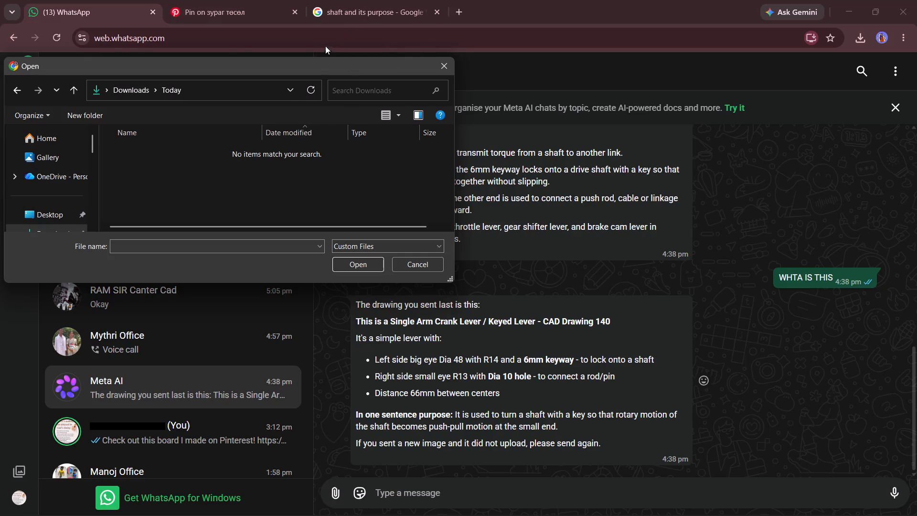
pyautogui.moveTo(338, 58); pyautogui.dragTo(330, 0)
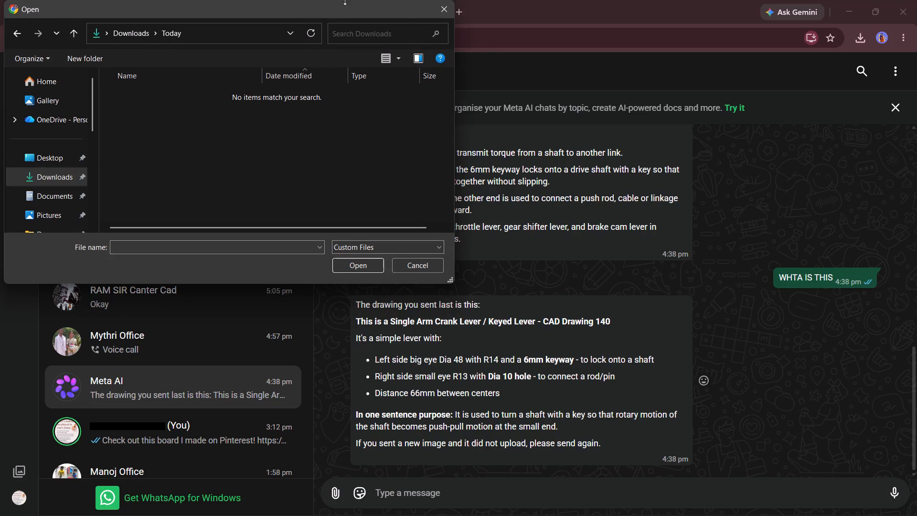
pyautogui.click(328, 76)
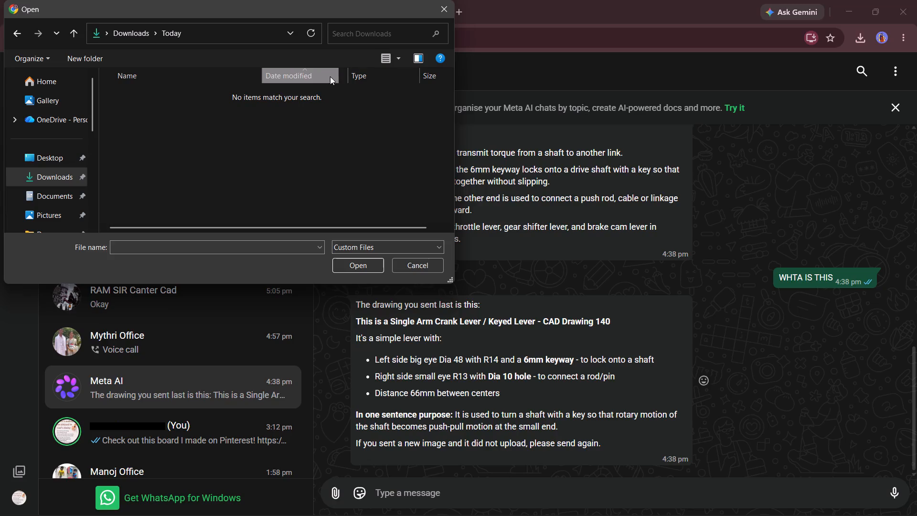
pyautogui.click(339, 77)
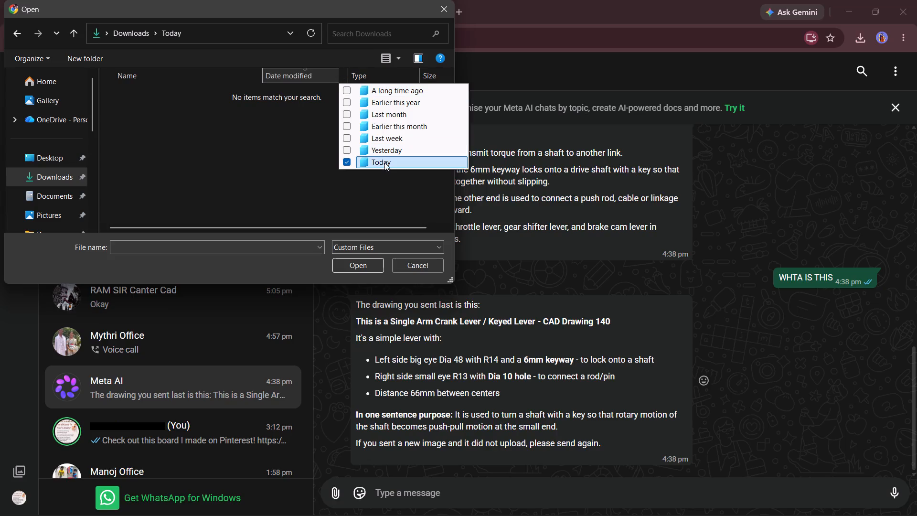
pyautogui.click(389, 152)
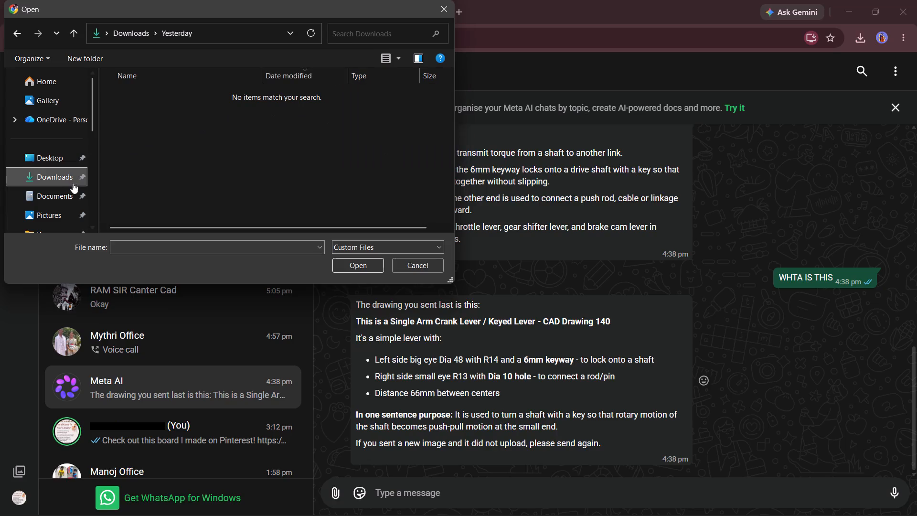
# Look through the whole Downloads folder, without a date filter, for the file to attach.
pyautogui.click(73, 180)
pyautogui.scroll(-2, 208, 126)
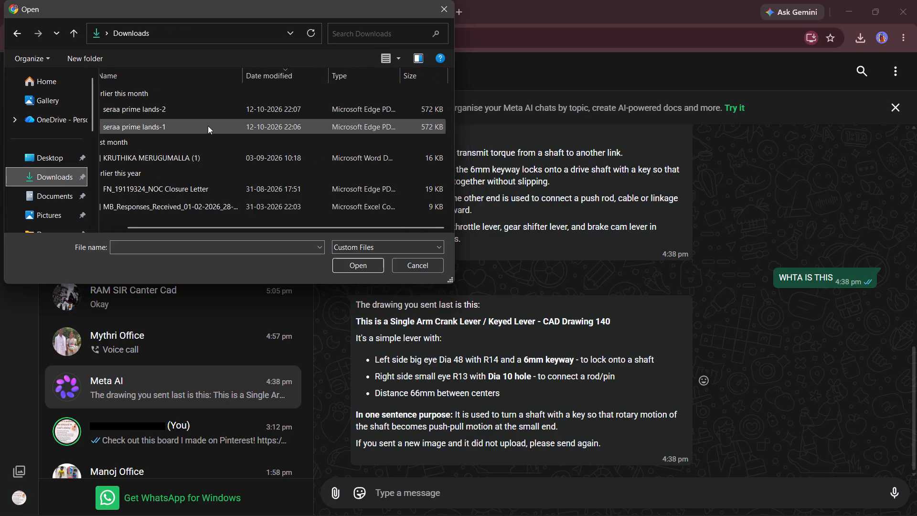
pyautogui.scroll(4, 208, 126)
pyautogui.scroll(-6, 208, 126)
pyautogui.scroll(6, 208, 126)
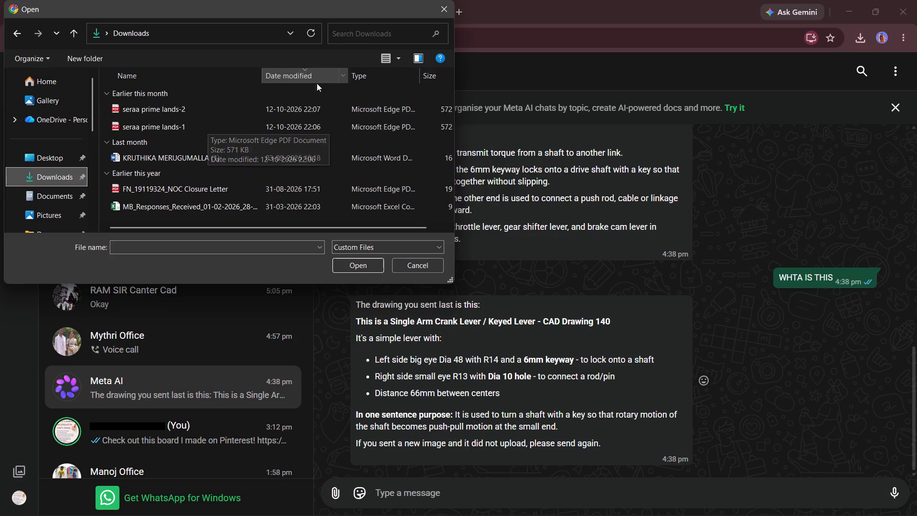
pyautogui.scroll(5, 306, 107)
# Check the Screenshots folder in Pictures for the image to attach, enlarging the file dialog to view more items.
pyautogui.scroll(-3, 68, 190)
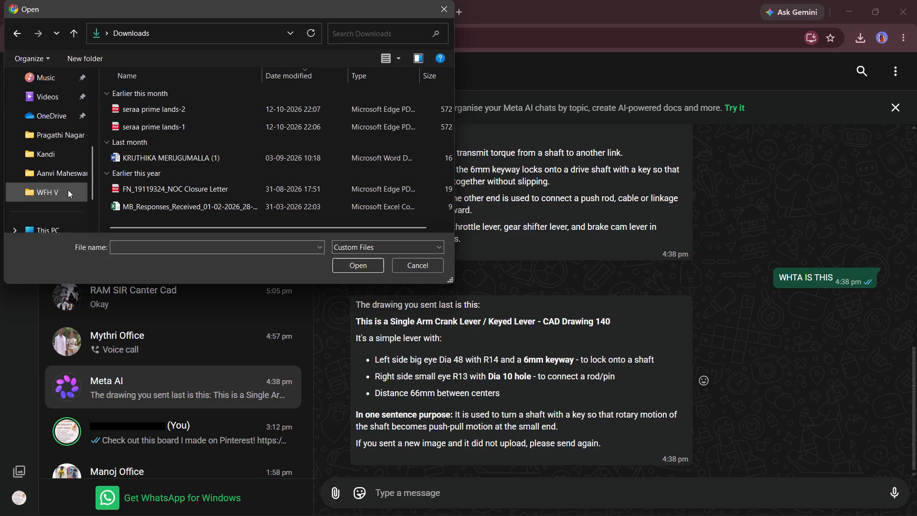
pyautogui.scroll(2, 47, 179)
pyautogui.click(45, 152)
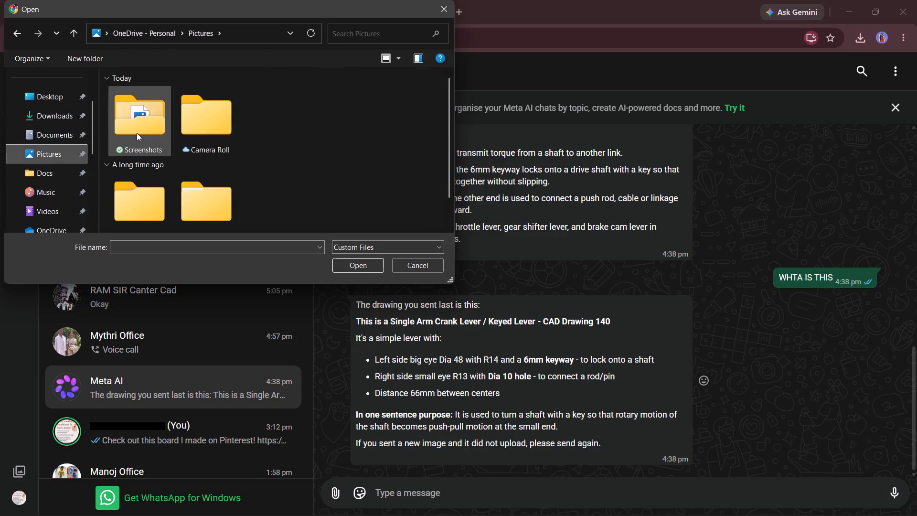
pyautogui.doubleClick(137, 133)
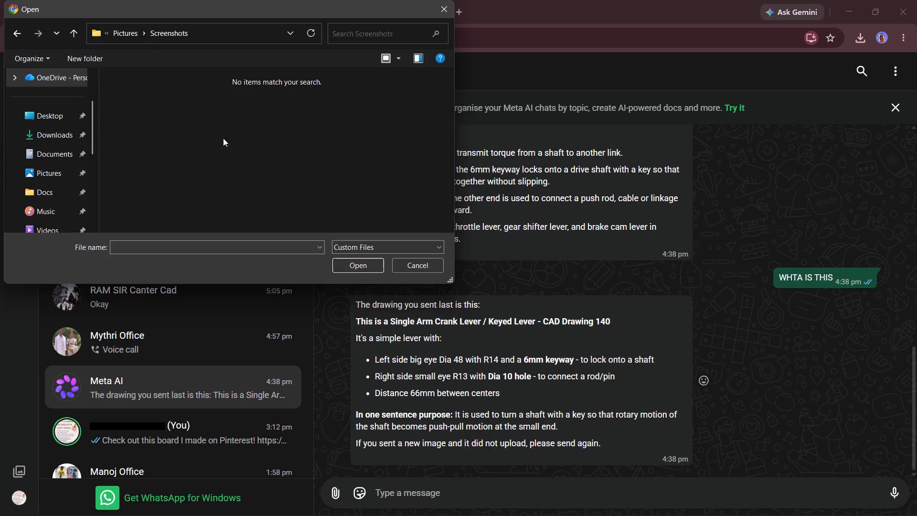
pyautogui.scroll(5, 235, 150)
pyautogui.scroll(-5, 241, 145)
pyautogui.moveTo(233, 285); pyautogui.dragTo(221, 374)
pyautogui.click(55, 177)
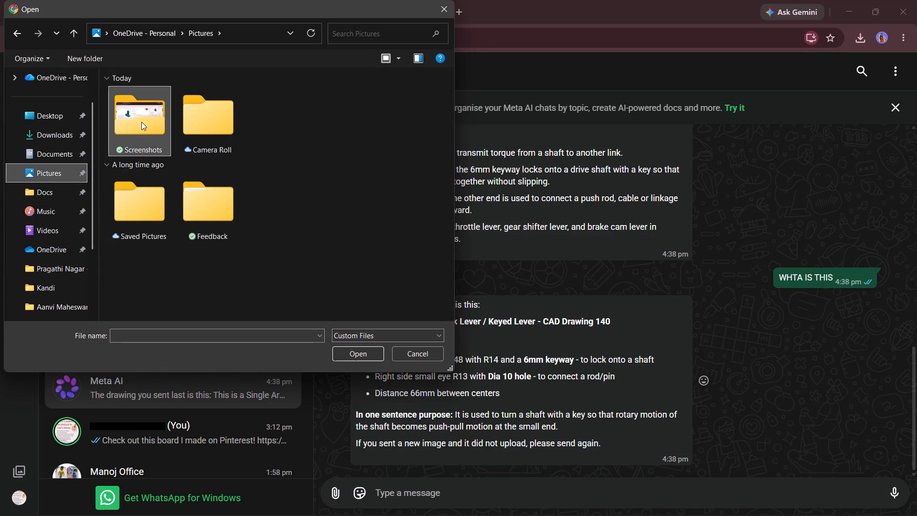
pyautogui.click(141, 122)
pyautogui.click(141, 122)
pyautogui.doubleClick(141, 122)
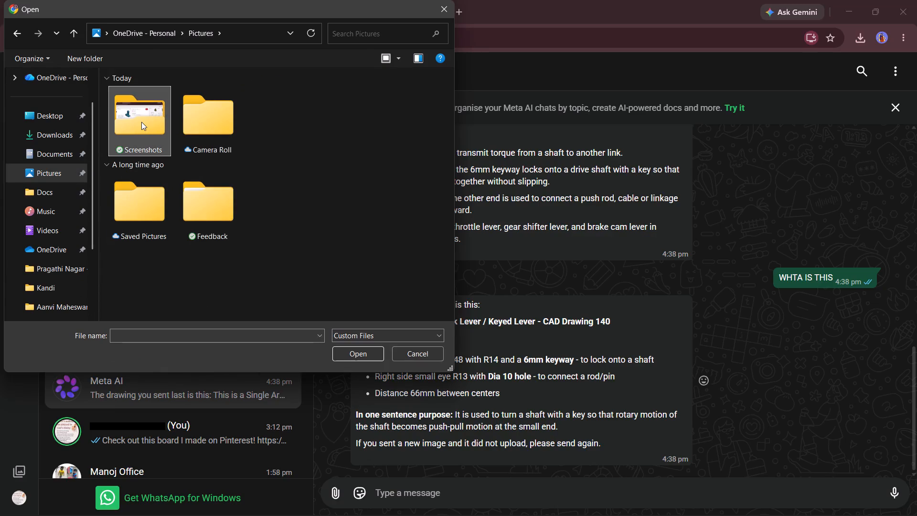
pyautogui.scroll(4, 268, 131)
pyautogui.scroll(-3, 268, 131)
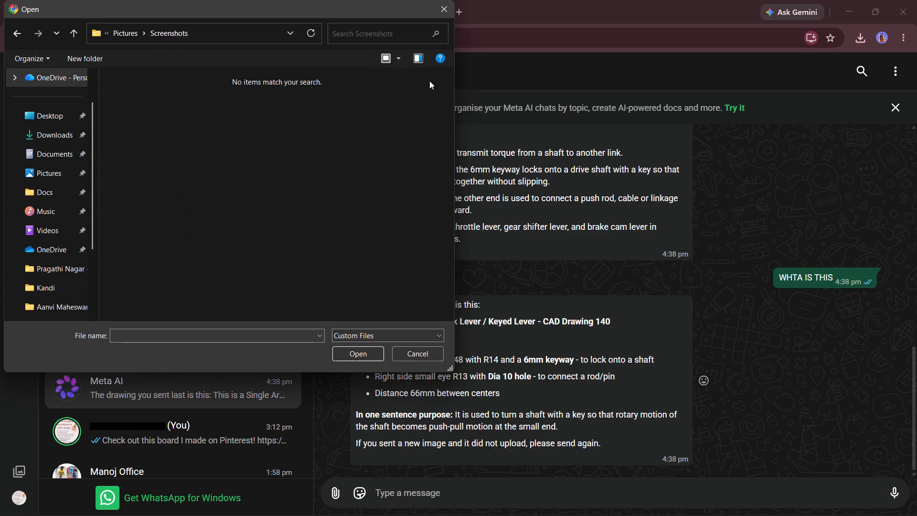
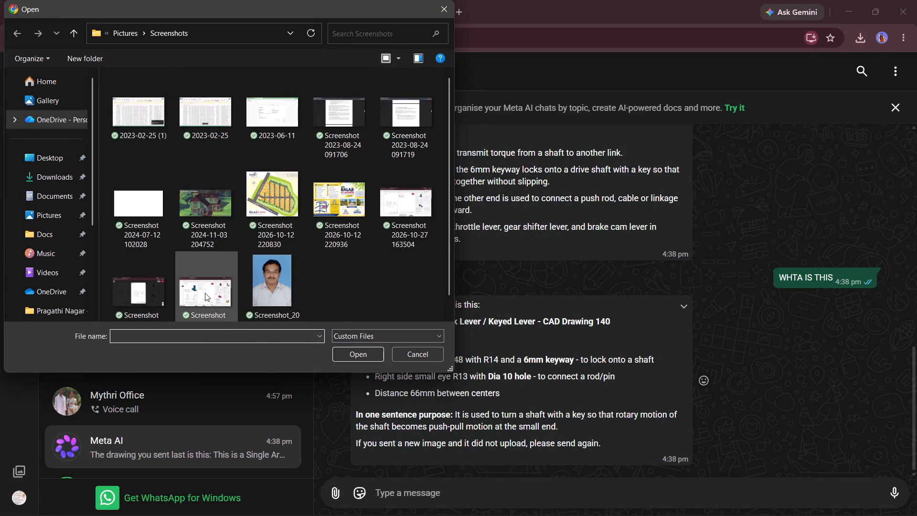
pyautogui.click(139, 290)
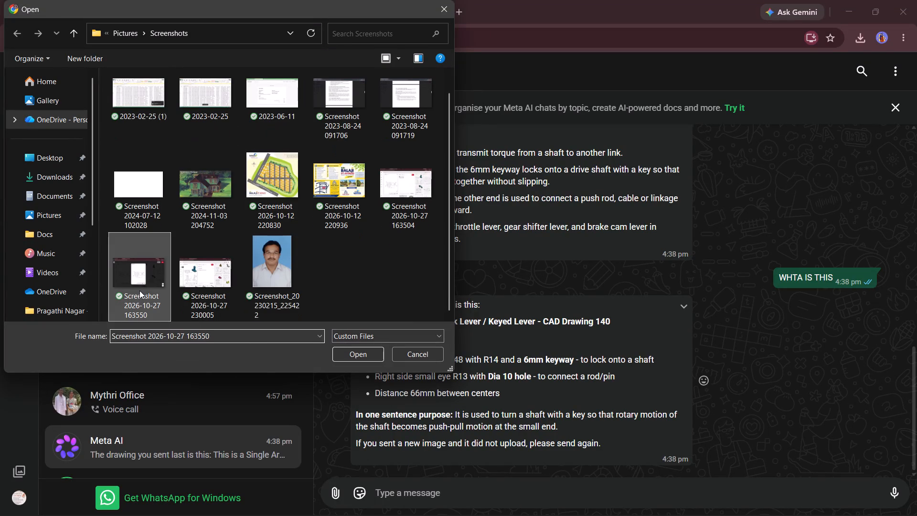
pyautogui.click(213, 279)
pyautogui.click(151, 283)
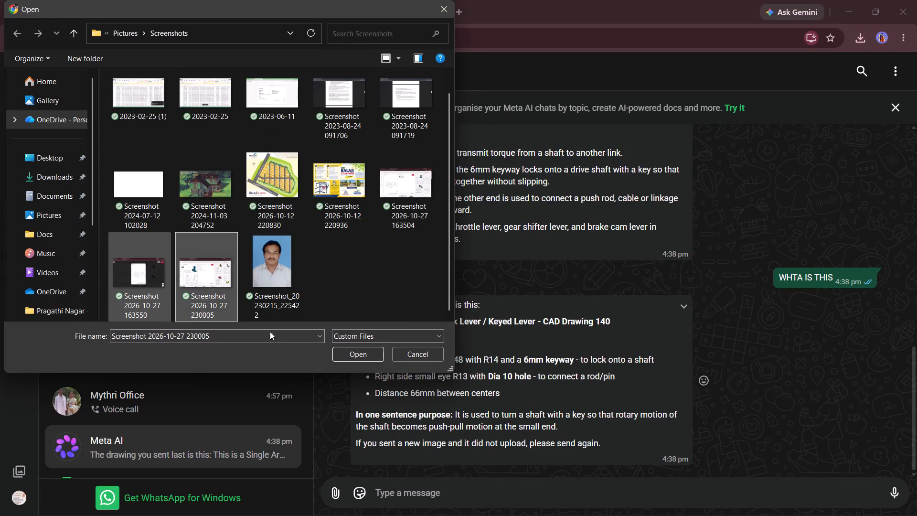
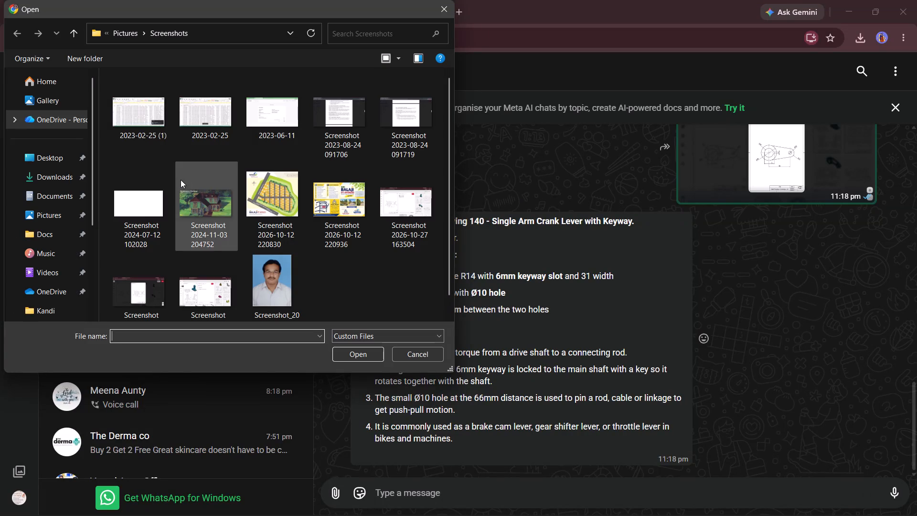
pyautogui.click(395, 225)
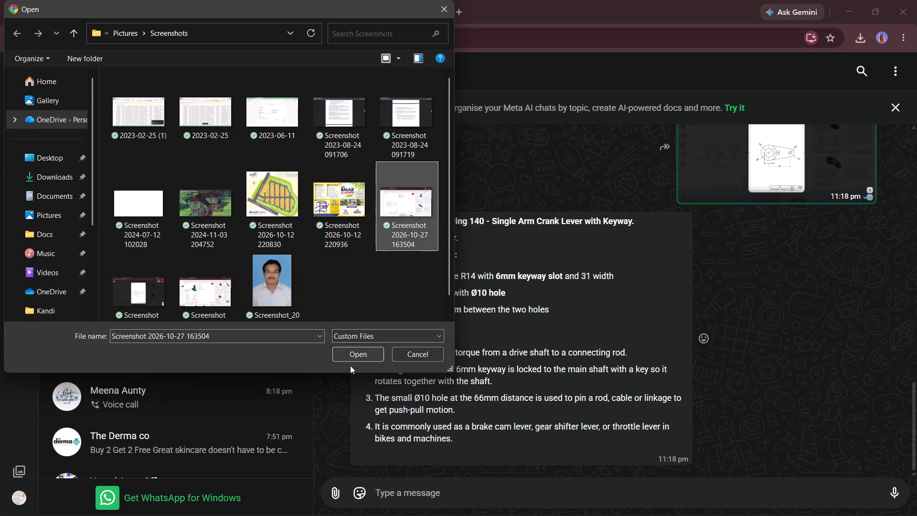
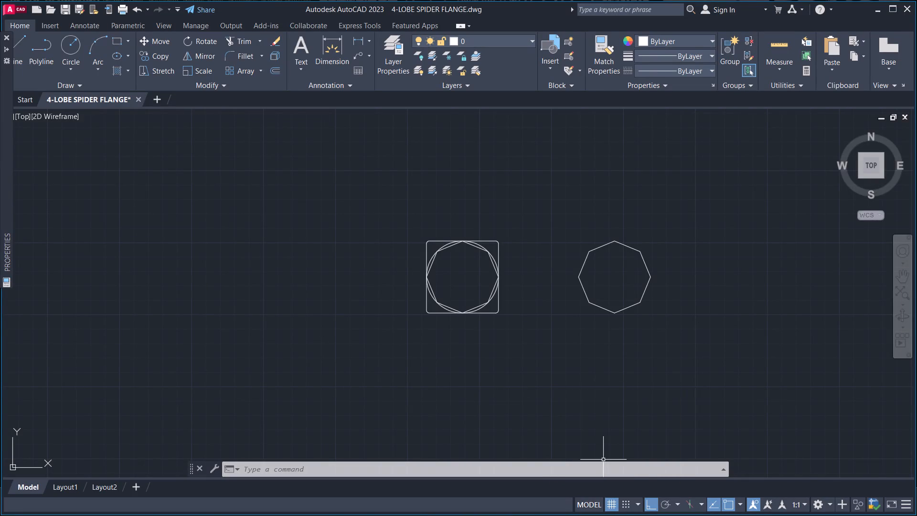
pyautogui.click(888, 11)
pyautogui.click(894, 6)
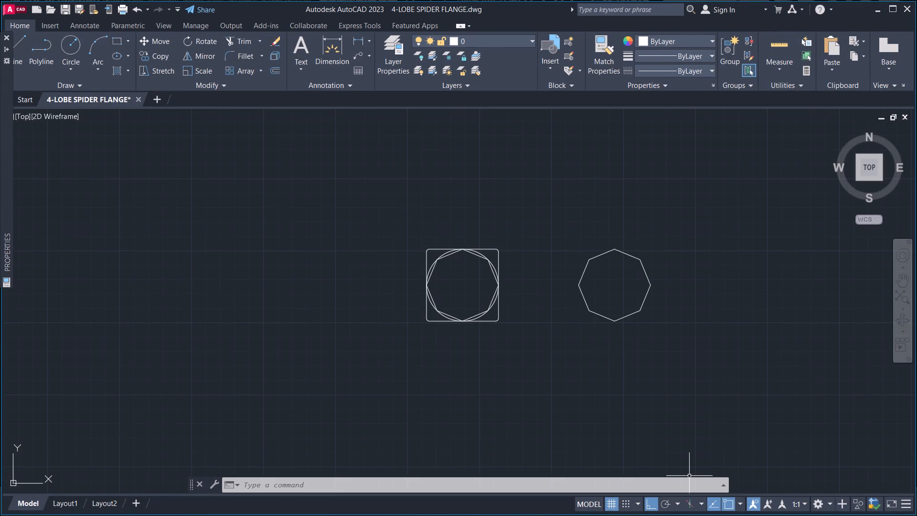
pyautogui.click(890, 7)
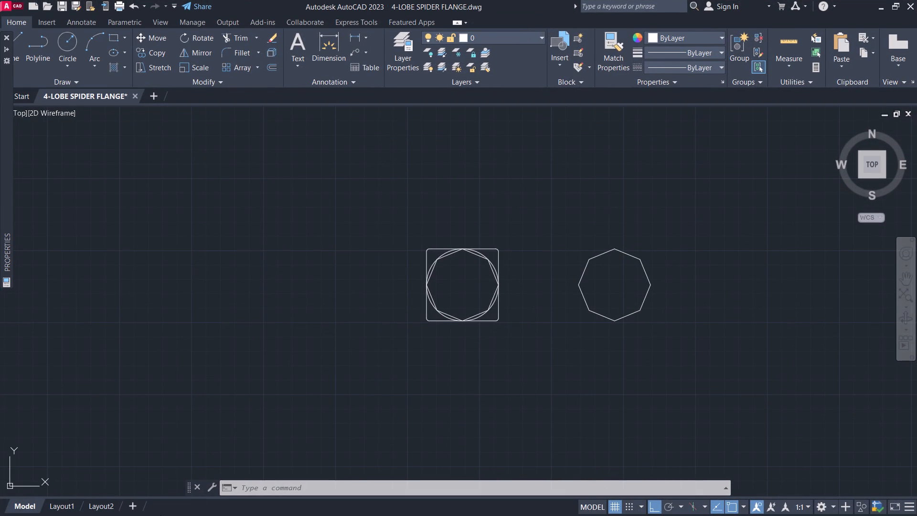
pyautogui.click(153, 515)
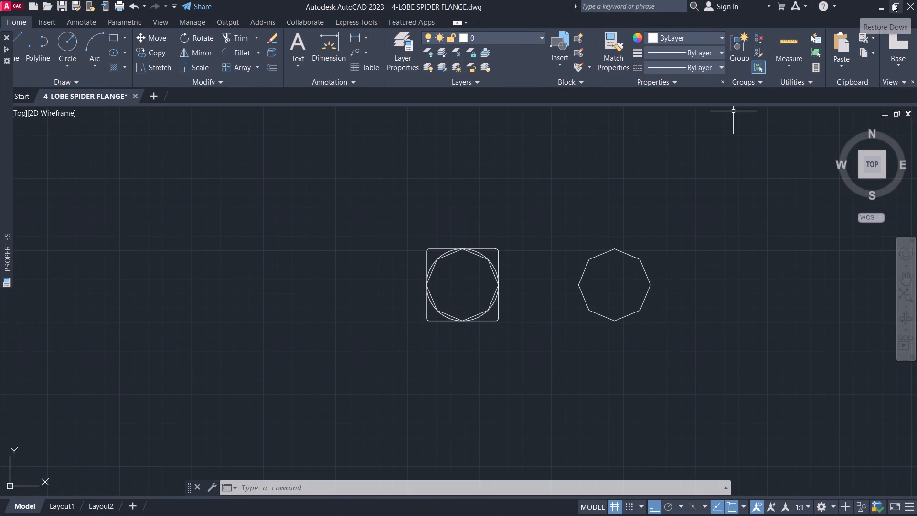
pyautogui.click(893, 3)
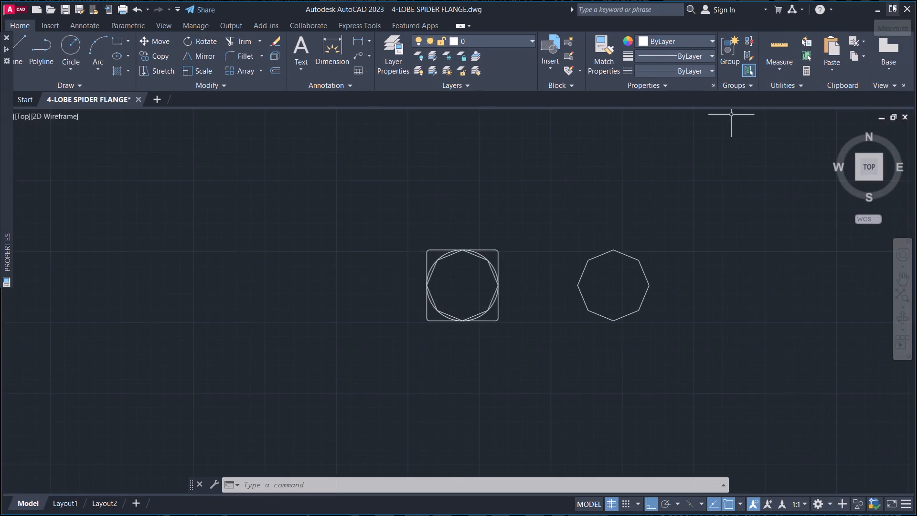
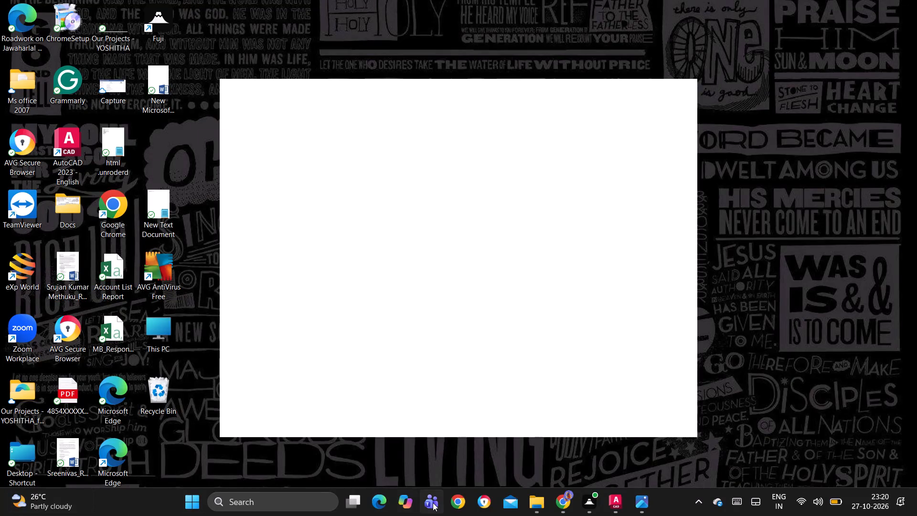
# Switch to the open 4-LOBE SPIDER FLANGE drawing in AutoCAD.
pyautogui.click(618, 499)
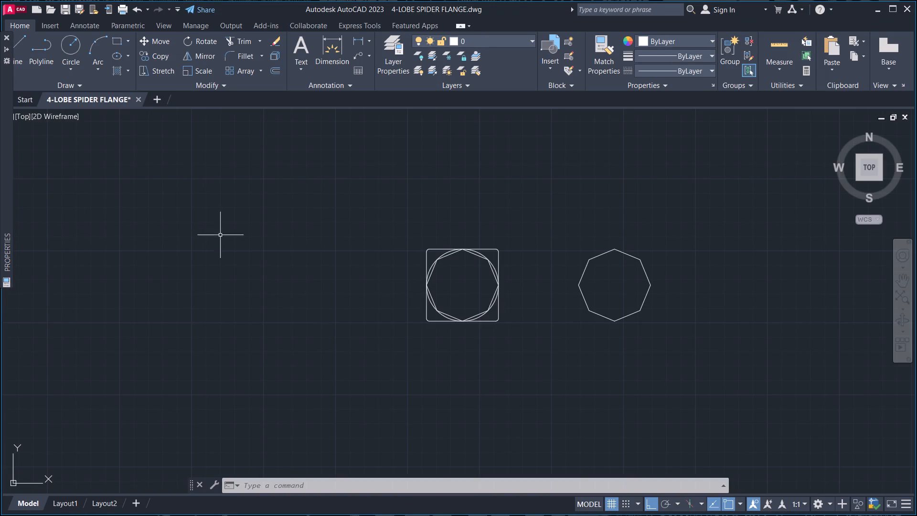
pyautogui.scroll(-2, 241, 267)
pyautogui.moveTo(348, 305); pyautogui.dragTo(458, 343, button='middle')
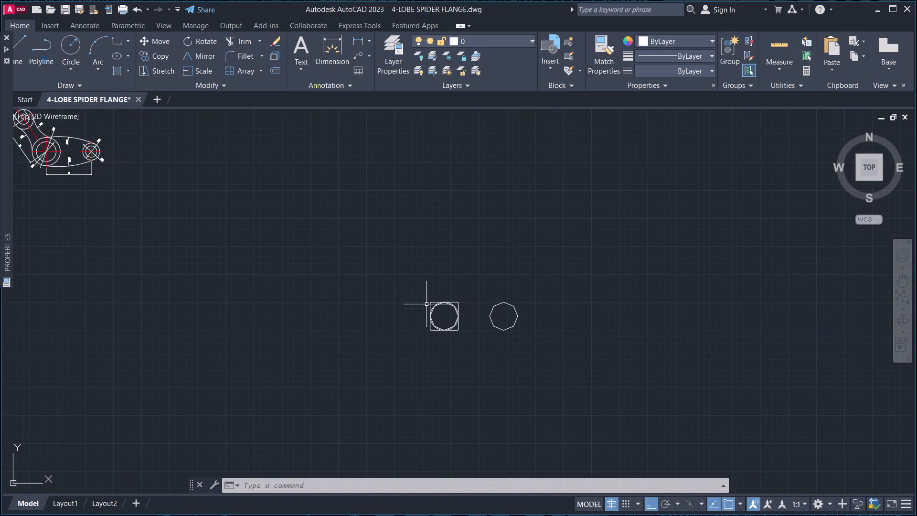
pyautogui.scroll(1, 427, 304)
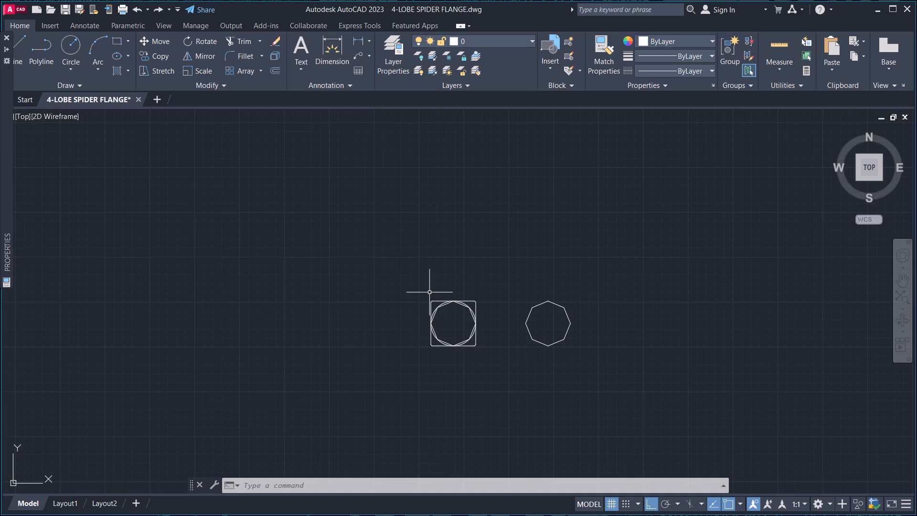
pyautogui.scroll(2, 424, 375)
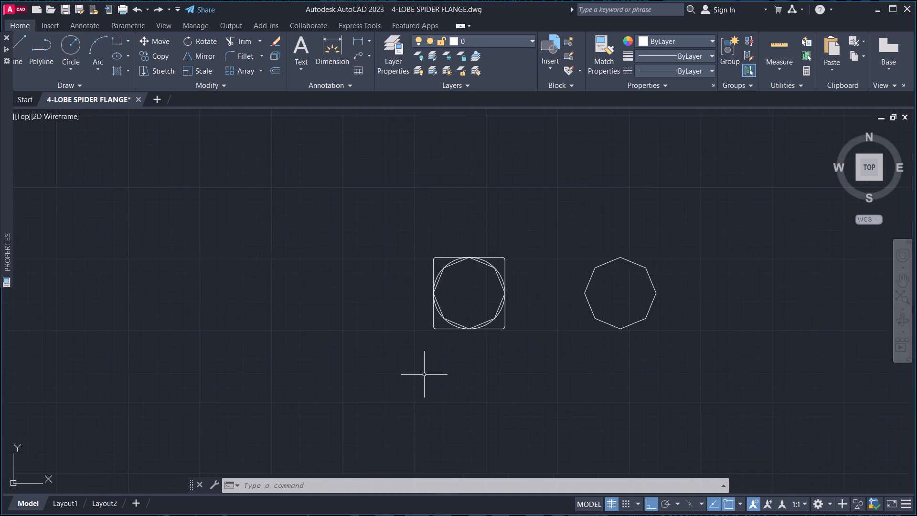
# Draw a 188 by 90 rectangle in the empty area above the rounded square and the octagon.
pyautogui.moveTo(313, 341); pyautogui.dragTo(474, 426, button='middle')
pyautogui.scroll(-2, 417, 335)
pyautogui.moveTo(476, 354); pyautogui.dragTo(382, 405, button='middle')
pyautogui.moveTo(399, 309); pyautogui.dragTo(463, 316, button='middle')
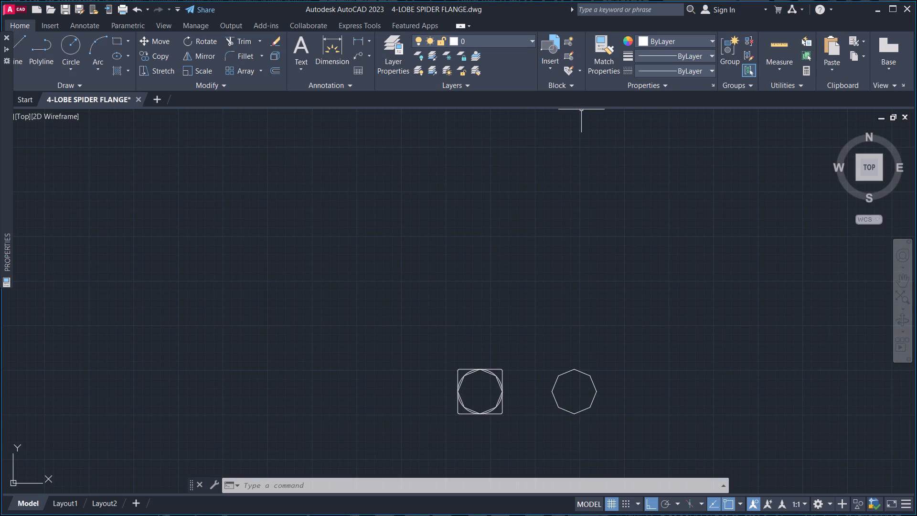
pyautogui.moveTo(467, 327); pyautogui.dragTo(562, 353, button='middle')
pyautogui.scroll(2, 481, 300)
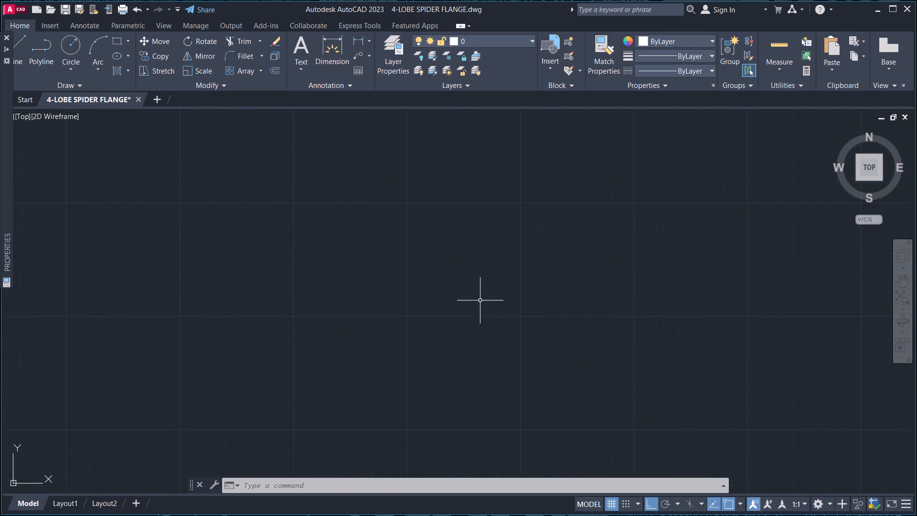
pyautogui.moveTo(467, 279); pyautogui.dragTo(467, 346, button='middle')
pyautogui.press('r')
pyautogui.write('EC')
pyautogui.press('space')
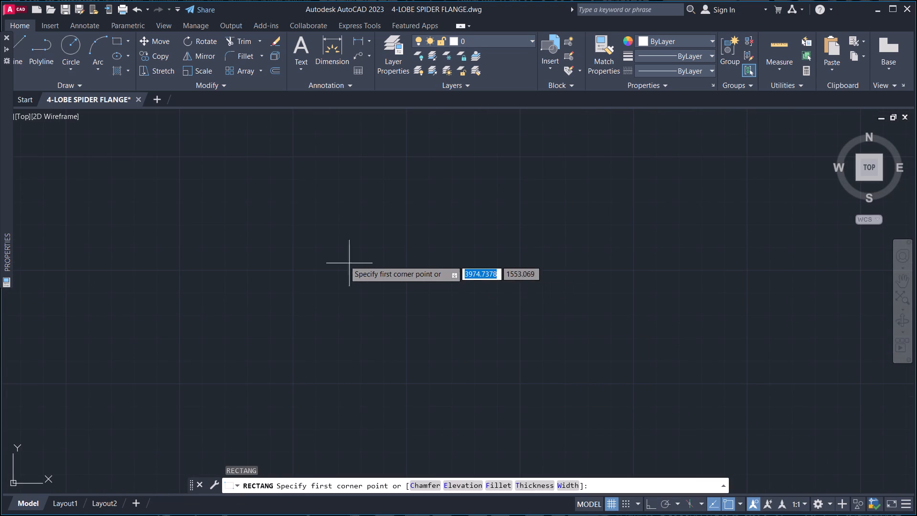
pyautogui.click(353, 226)
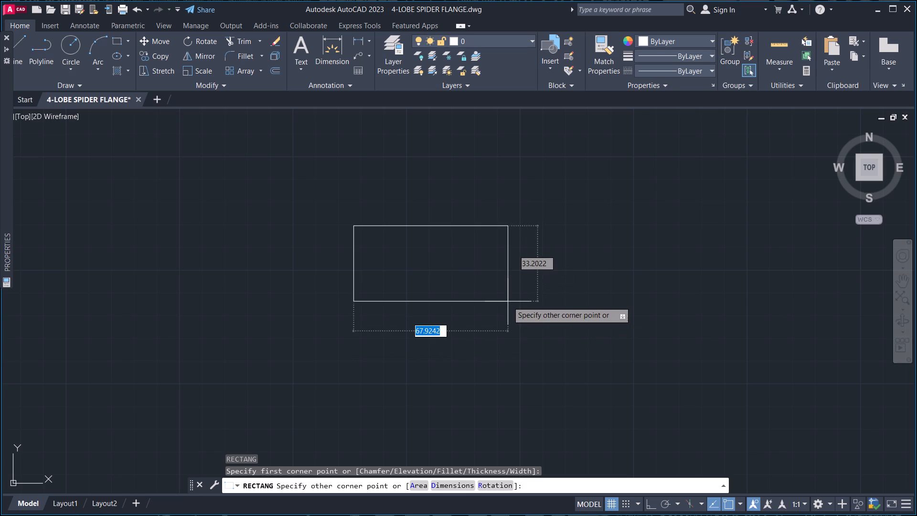
pyautogui.write('18')
pyautogui.press('8')
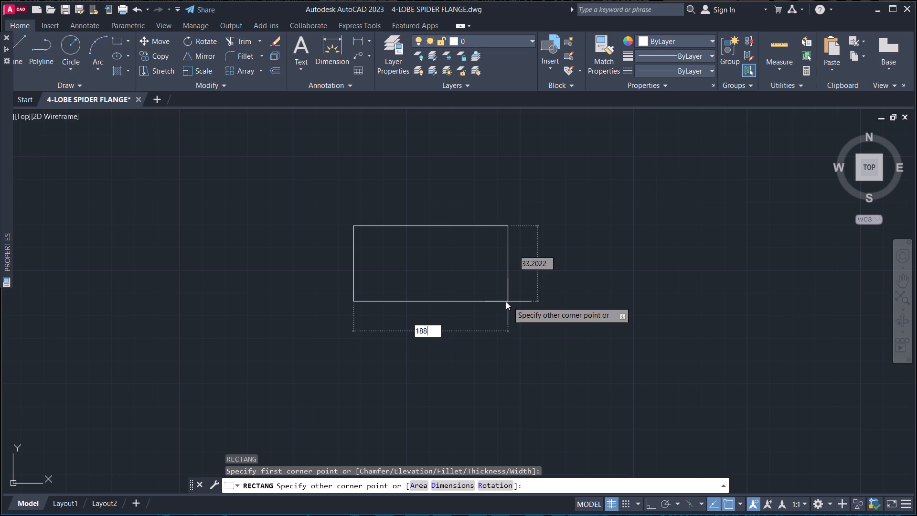
pyautogui.press('Tab')
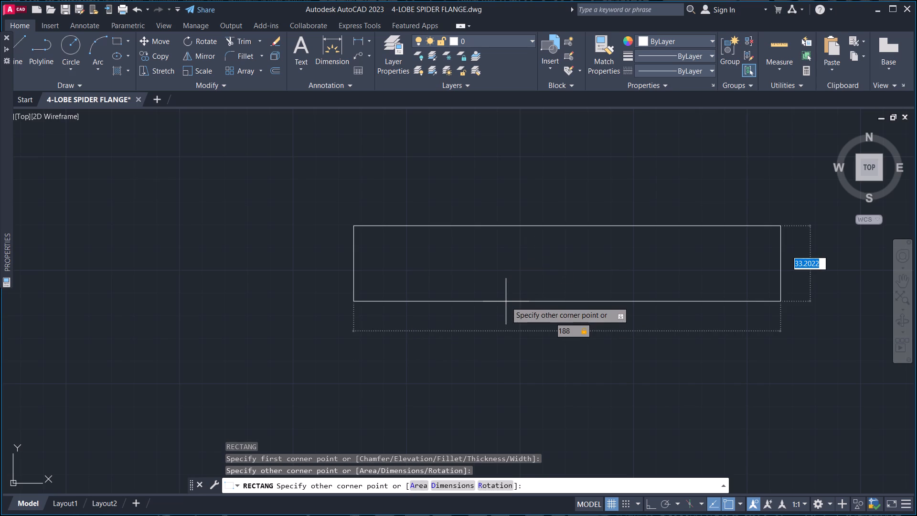
pyautogui.write('90')
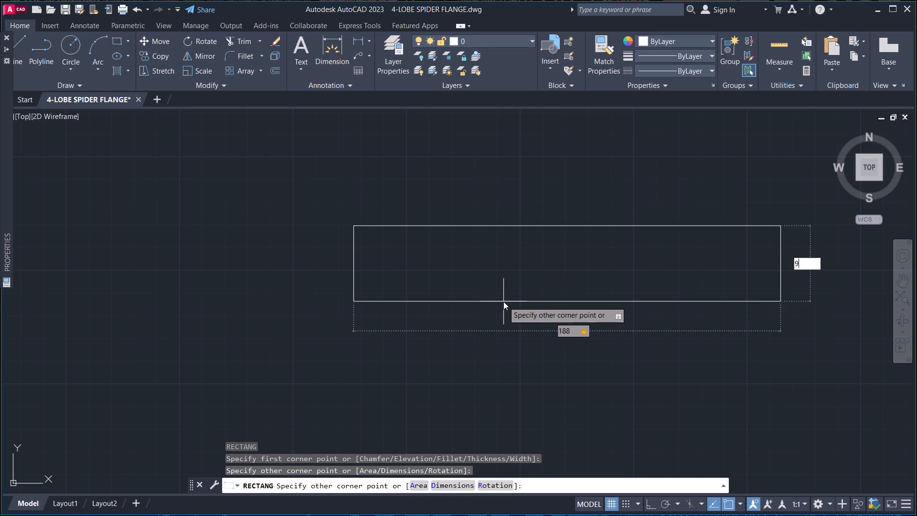
pyautogui.press('Return')
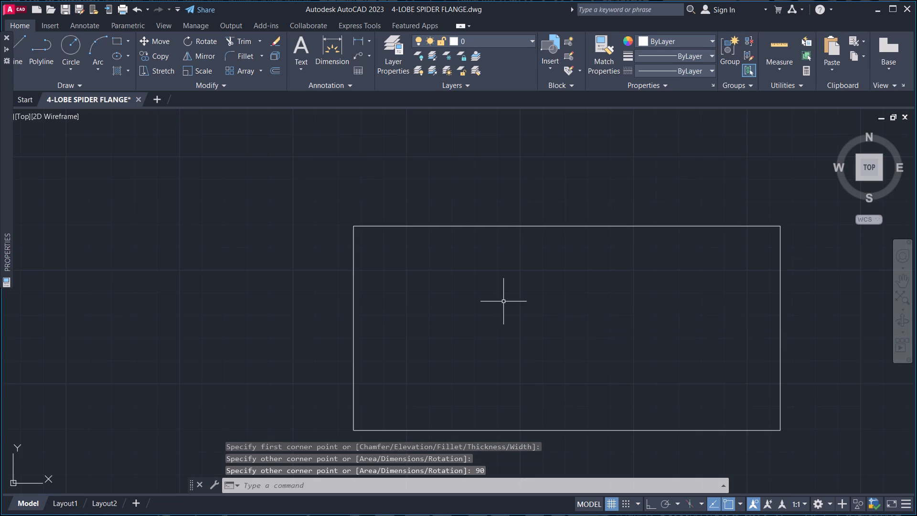
# Check the new rectangle's width along its bottom edge with a linear dimension, without placing it.
pyautogui.scroll(-1, 496, 300)
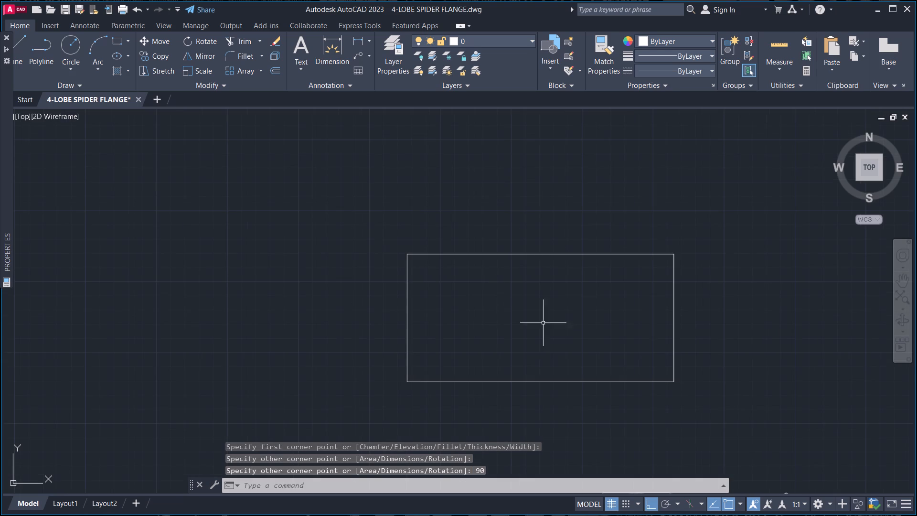
pyautogui.moveTo(532, 318); pyautogui.dragTo(422, 281, button='middle')
pyautogui.scroll(-1, 427, 279)
pyautogui.moveTo(463, 281); pyautogui.dragTo(476, 249, button='middle')
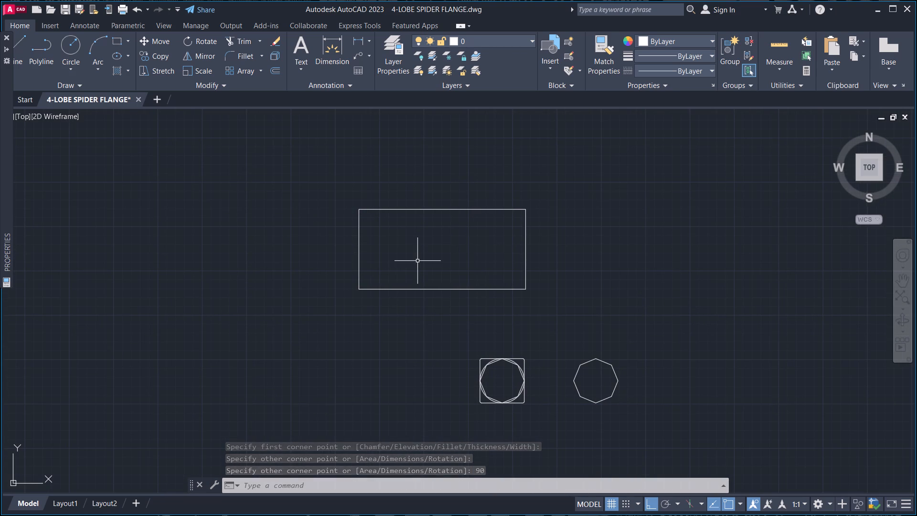
pyautogui.press('d')
pyautogui.press('l')
pyautogui.press('i')
pyautogui.press('space')
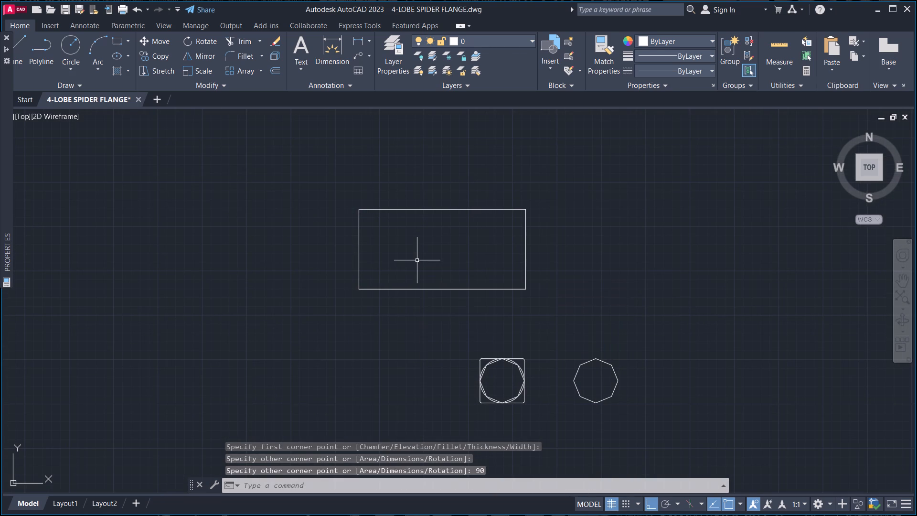
pyautogui.click(361, 293)
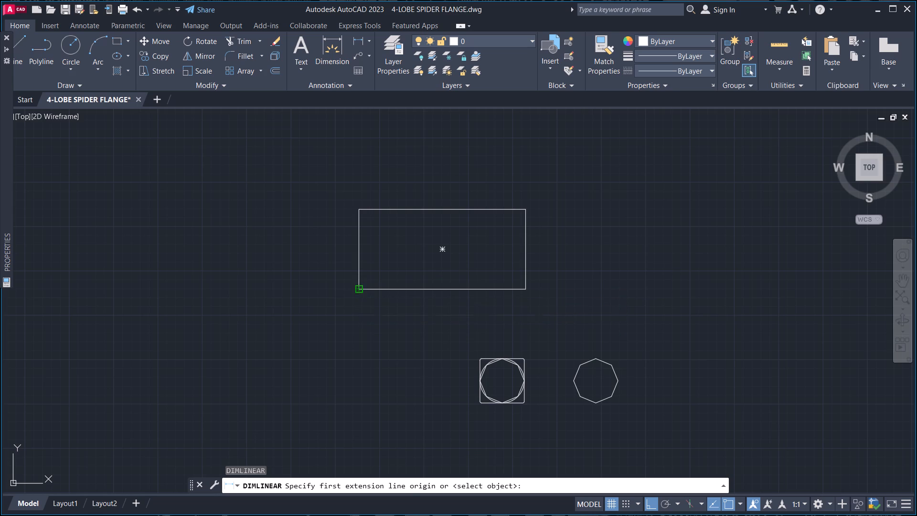
pyautogui.click(527, 287)
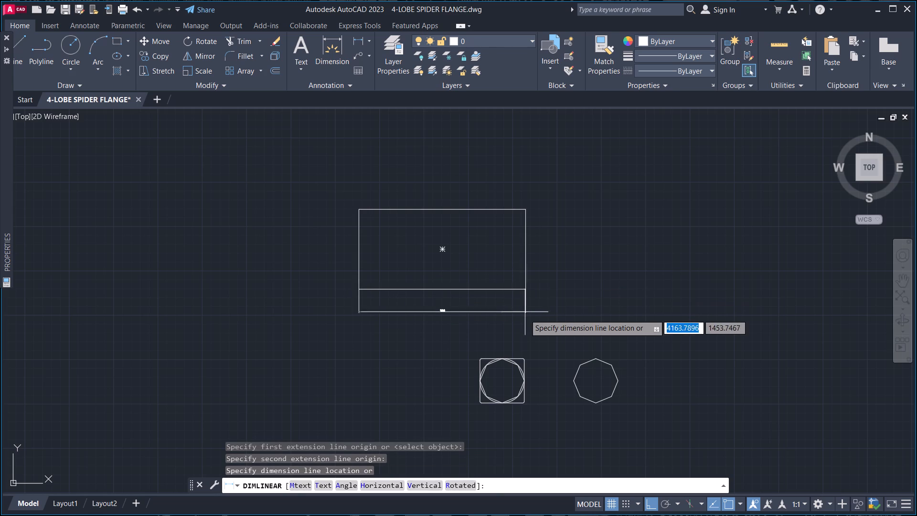
pyautogui.scroll(3, 523, 317)
pyautogui.scroll(-2, 523, 317)
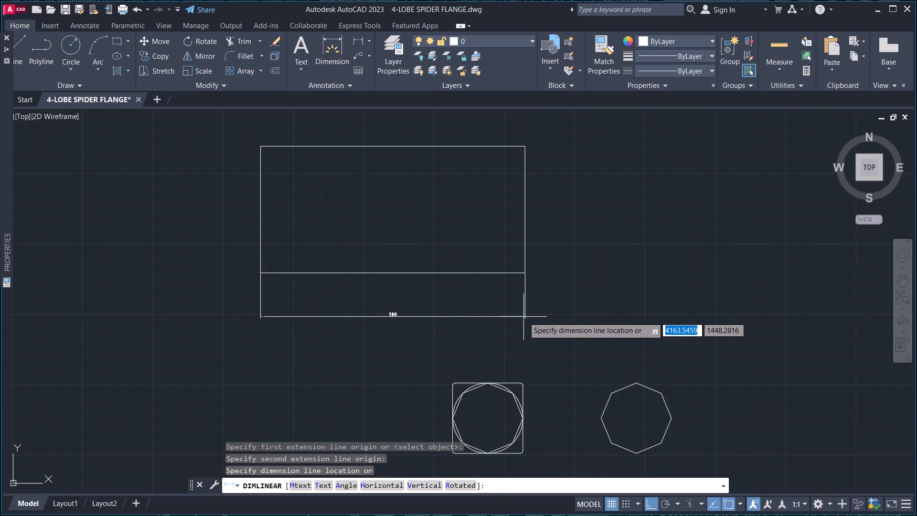
pyautogui.press('Escape')
# Check the rectangle's height along its right edge with a linear dimension, without placing it.
pyautogui.write('DLI')
pyautogui.press('space')
pyautogui.click(527, 145)
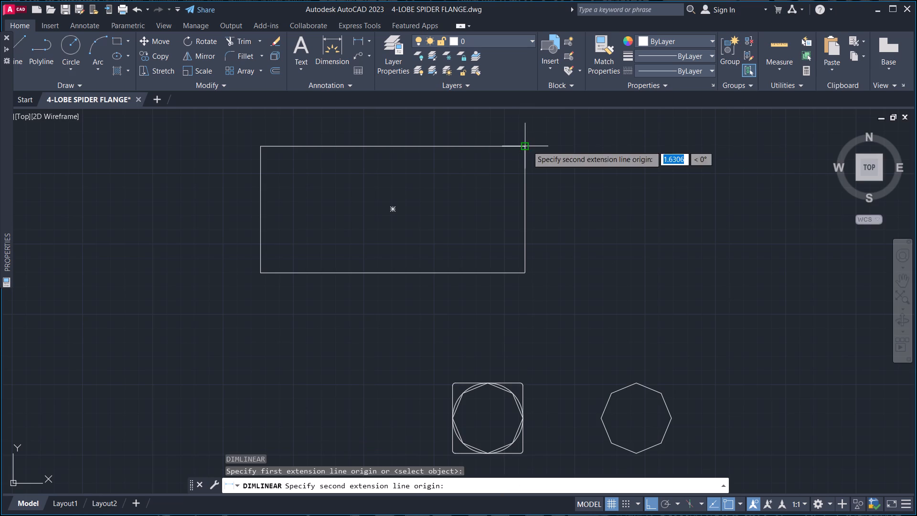
pyautogui.click(525, 271)
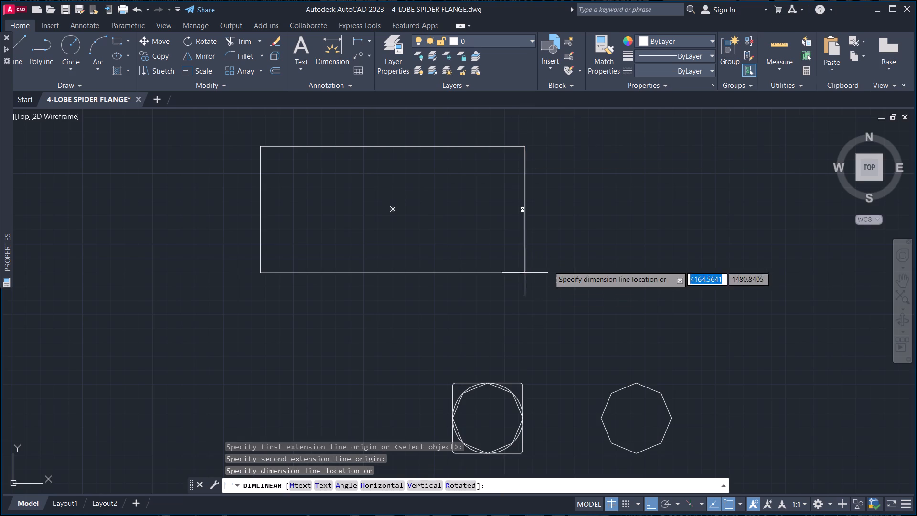
pyautogui.scroll(3, 562, 264)
pyautogui.moveTo(568, 275); pyautogui.dragTo(587, 412, button='middle')
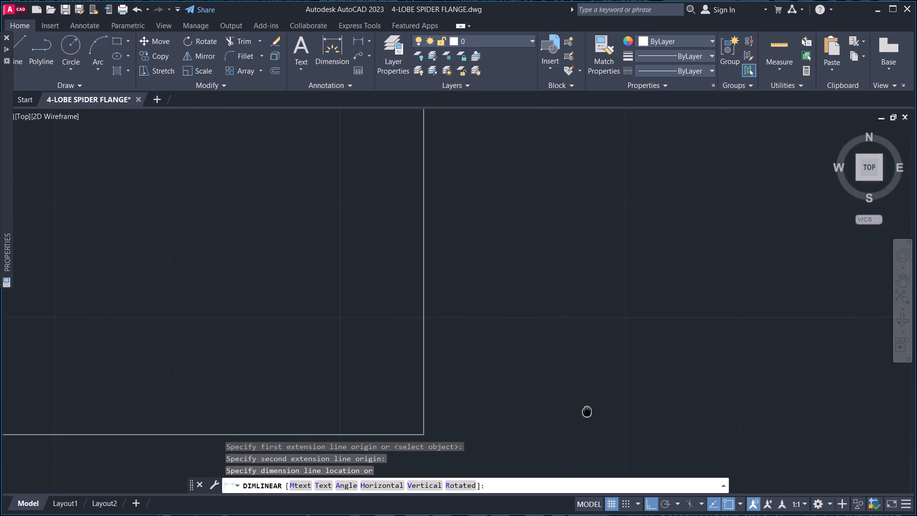
pyautogui.moveTo(587, 412); pyautogui.dragTo(588, 414, button='middle')
pyautogui.press('Escape')
# Delete the rounded square, its inner circle and both octagons below the rectangle.
pyautogui.scroll(-2, 540, 331)
pyautogui.moveTo(553, 336); pyautogui.dragTo(662, 306, button='middle')
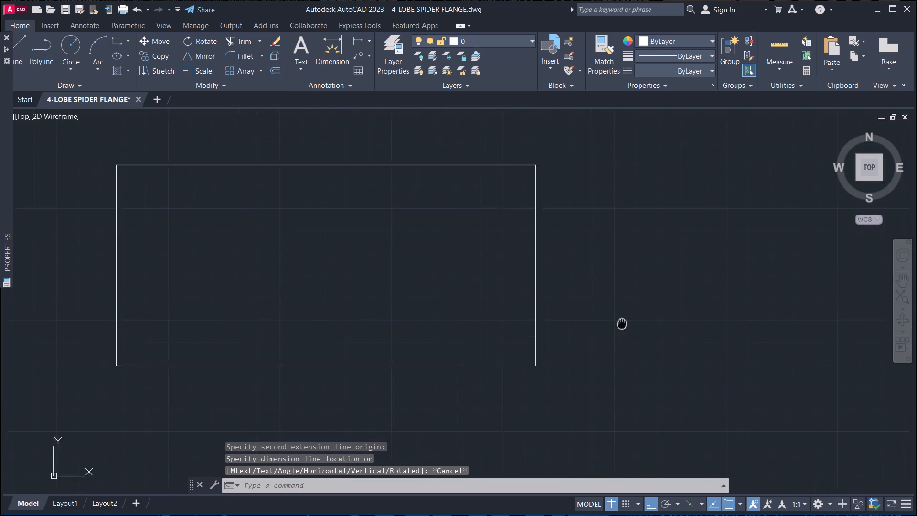
pyautogui.moveTo(662, 306); pyautogui.dragTo(663, 305, button='middle')
pyautogui.scroll(-1, 663, 305)
pyautogui.moveTo(712, 332); pyautogui.dragTo(564, 304, button='middle')
pyautogui.scroll(-4, 565, 303)
pyautogui.moveTo(597, 324); pyautogui.dragTo(614, 339, button='middle')
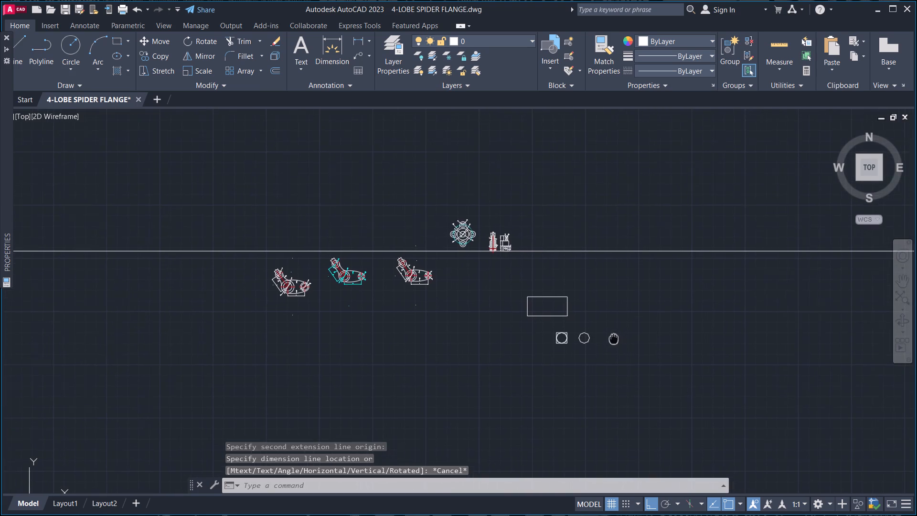
pyautogui.scroll(3, 600, 349)
pyautogui.moveTo(617, 348); pyautogui.dragTo(574, 337)
pyautogui.click(377, 282)
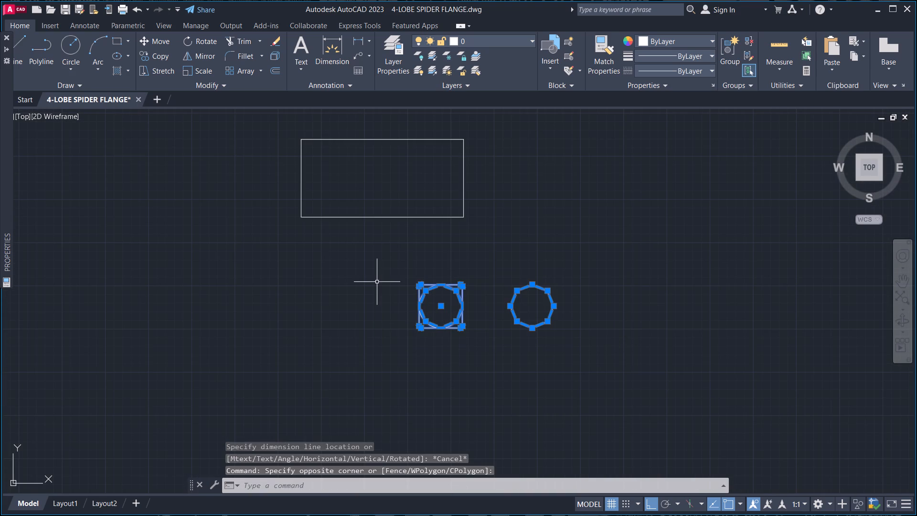
pyautogui.press('Delete')
# Explode the rectangle into separate lines.
pyautogui.moveTo(506, 231); pyautogui.dragTo(571, 323, button='middle')
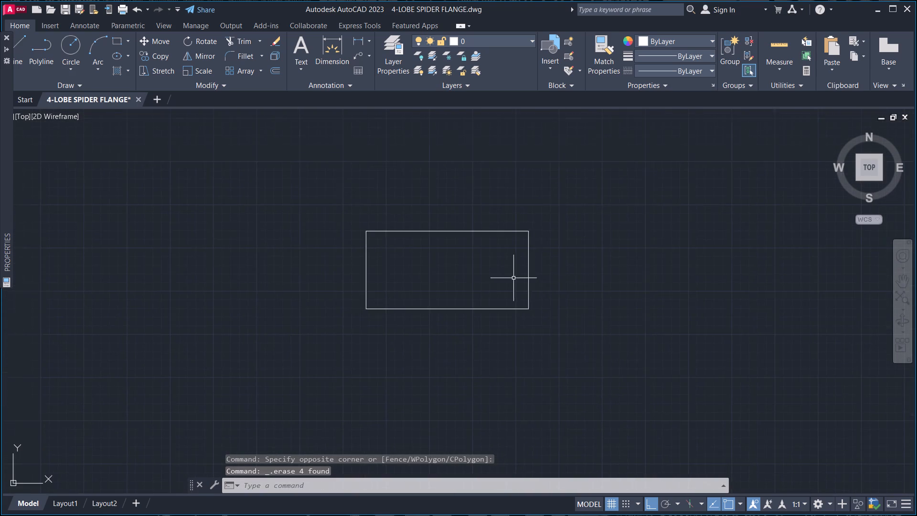
pyautogui.scroll(2, 510, 278)
pyautogui.moveTo(489, 280); pyautogui.dragTo(554, 315, button='middle')
pyautogui.scroll(-1, 323, 253)
pyautogui.moveTo(356, 258); pyautogui.dragTo(462, 252, button='middle')
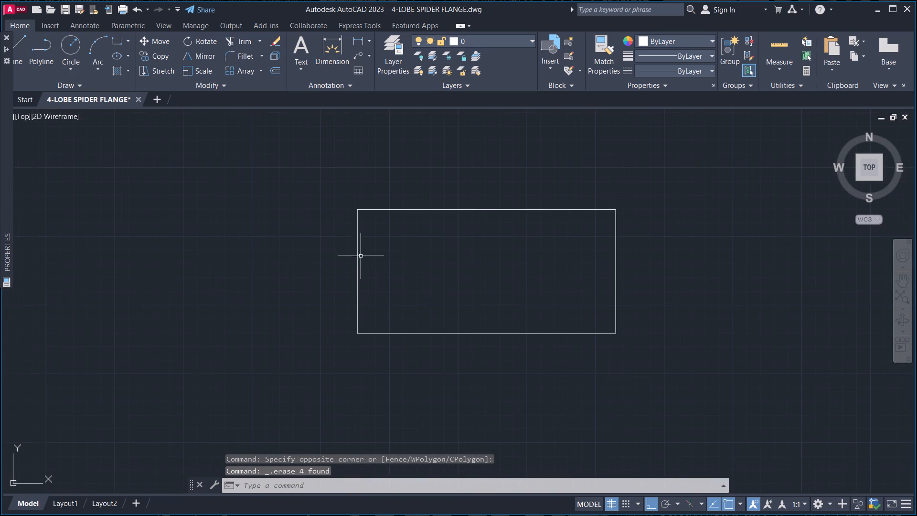
pyautogui.click(385, 241)
pyautogui.click(297, 251)
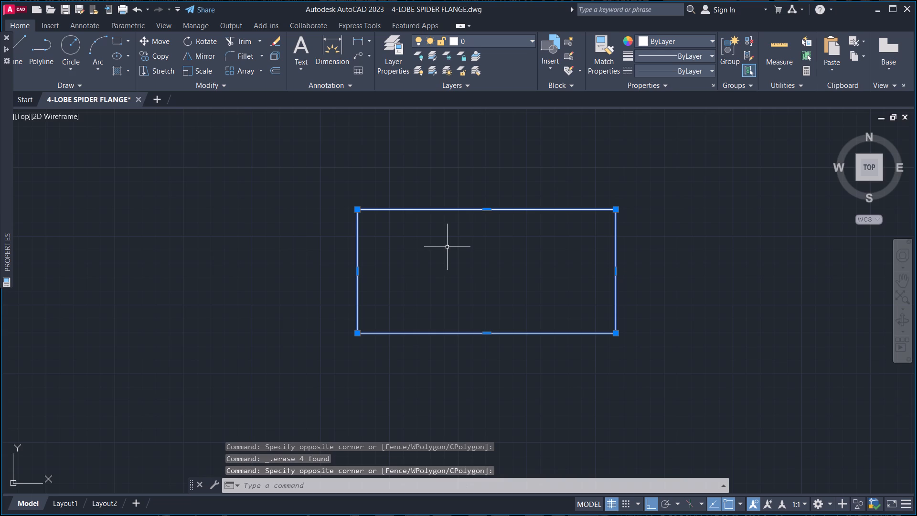
pyautogui.write('X')
pyautogui.press('space')
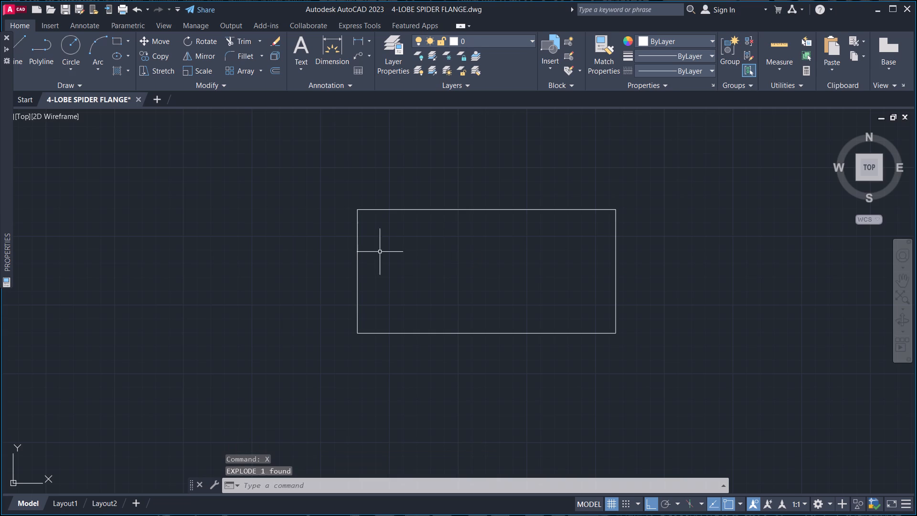
# Copy the rectangle's left edge 2 units to the right, inside the outline.
pyautogui.moveTo(374, 271); pyautogui.dragTo(354, 273)
pyautogui.click(314, 270)
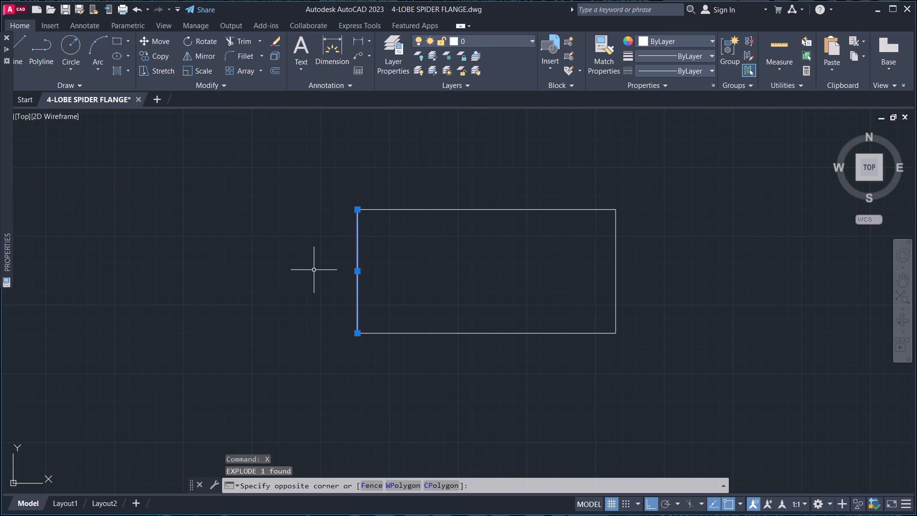
pyautogui.write('CP')
pyautogui.press('space')
pyautogui.click(417, 274)
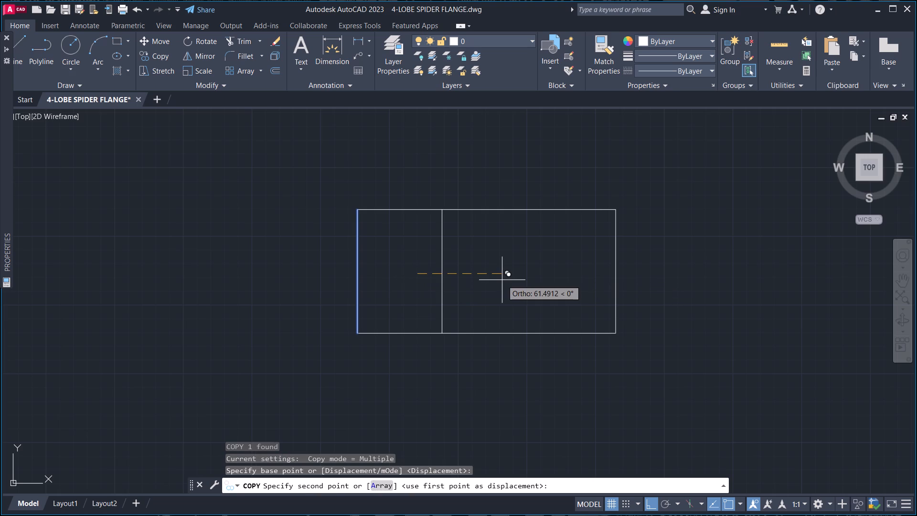
pyautogui.press('2')
pyautogui.press('Return')
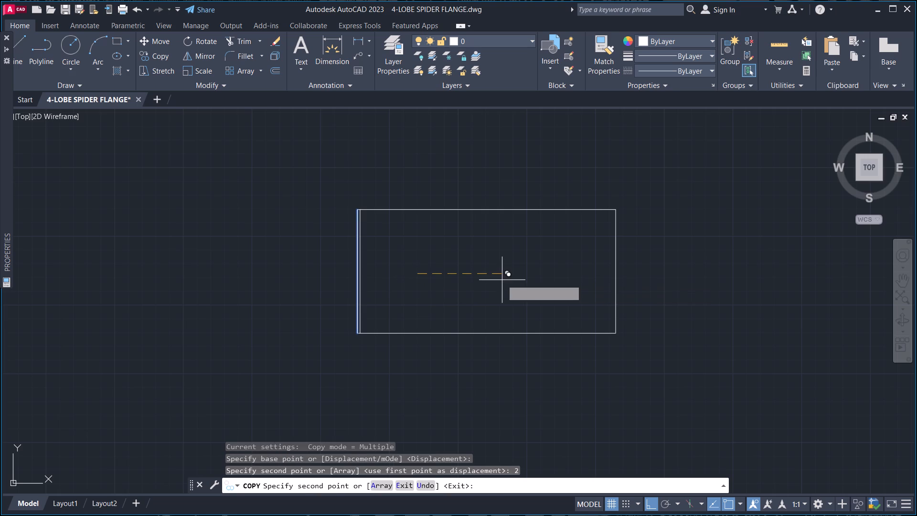
pyautogui.press('Escape')
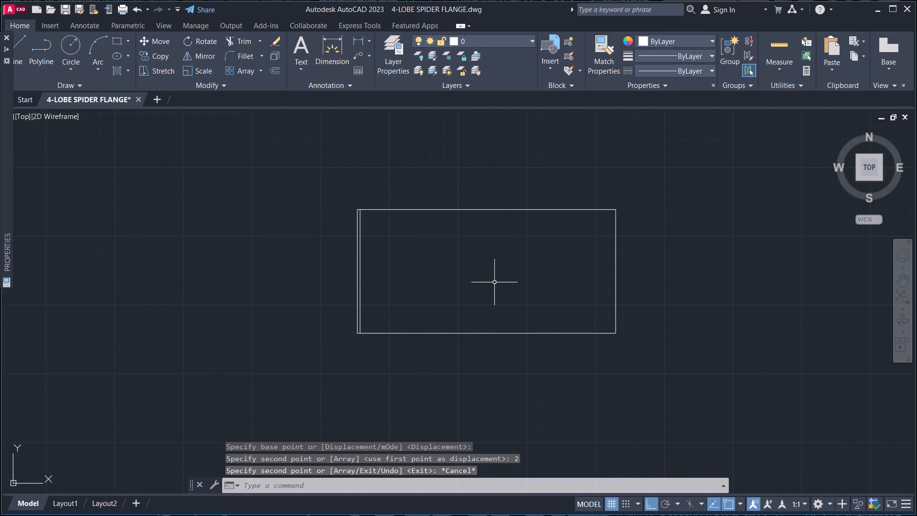
# Fillet the rectangle's upper-left corner between the top edge and outer left edge with a radius of 2.
pyautogui.scroll(3, 389, 261)
pyautogui.moveTo(359, 218); pyautogui.dragTo(478, 338, button='middle')
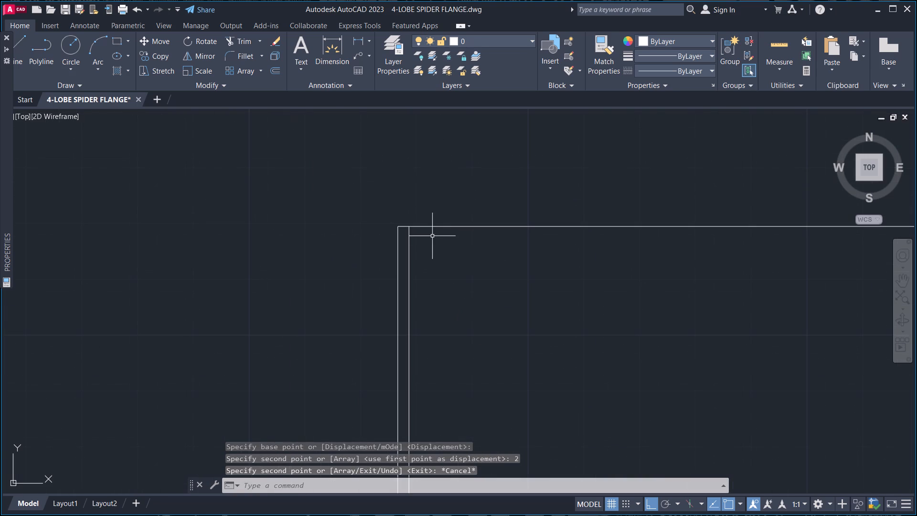
pyautogui.scroll(3, 403, 227)
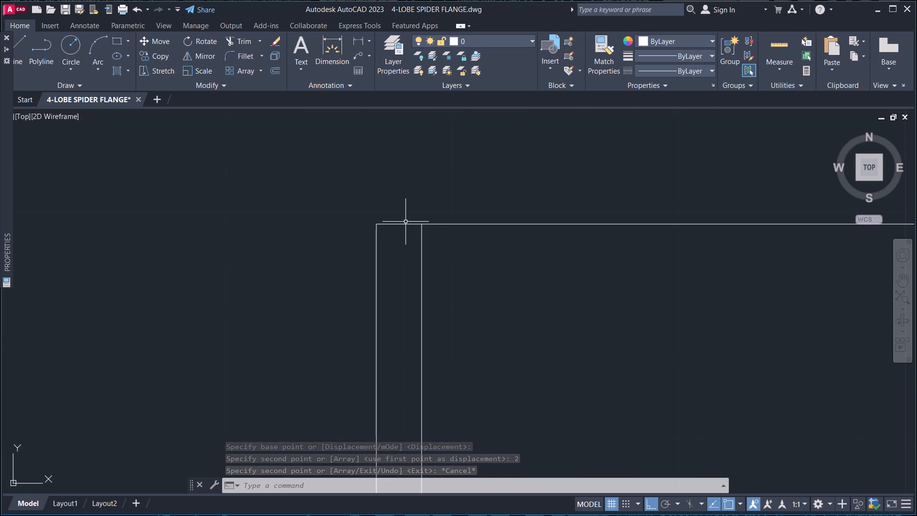
pyautogui.write('F')
pyautogui.press('space')
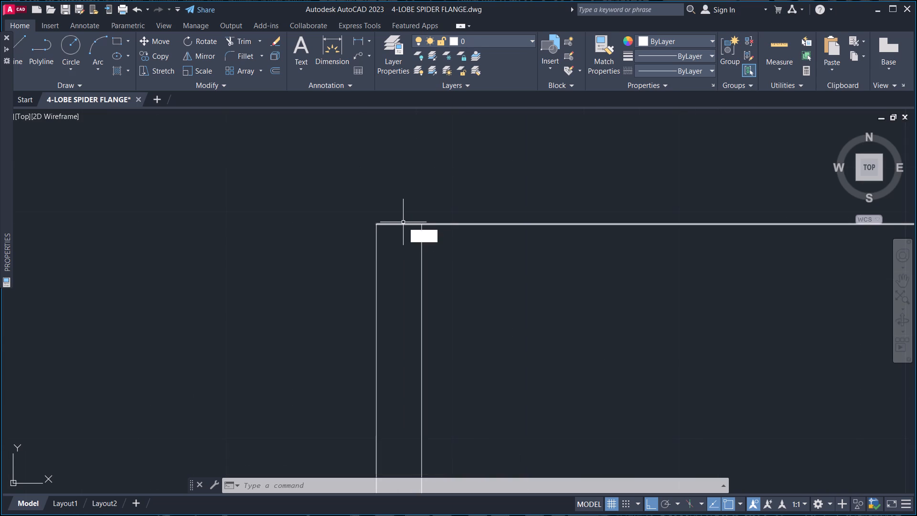
pyautogui.click(391, 224)
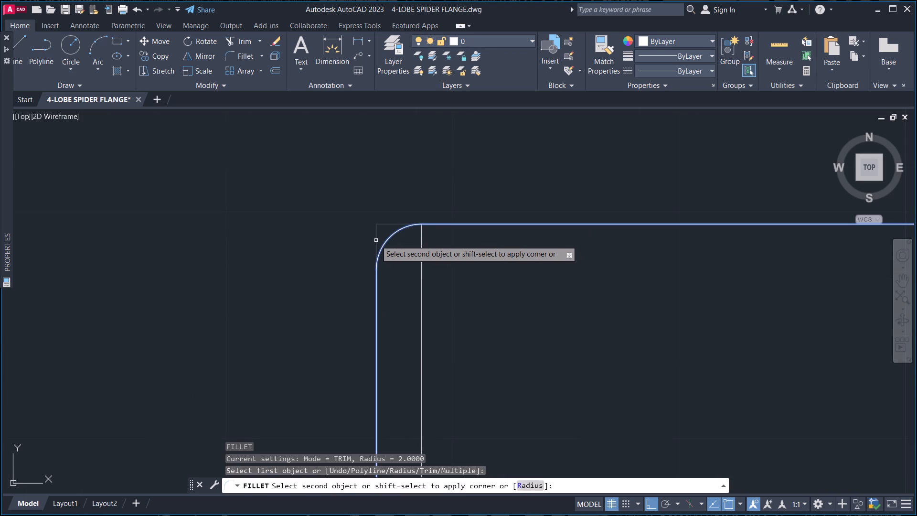
pyautogui.press('r')
pyautogui.press('space')
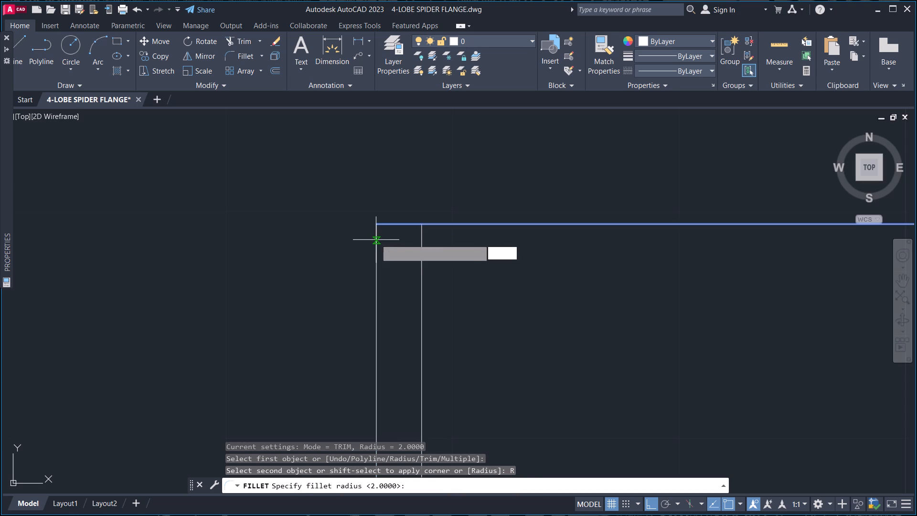
pyautogui.press('2')
pyautogui.press('Return')
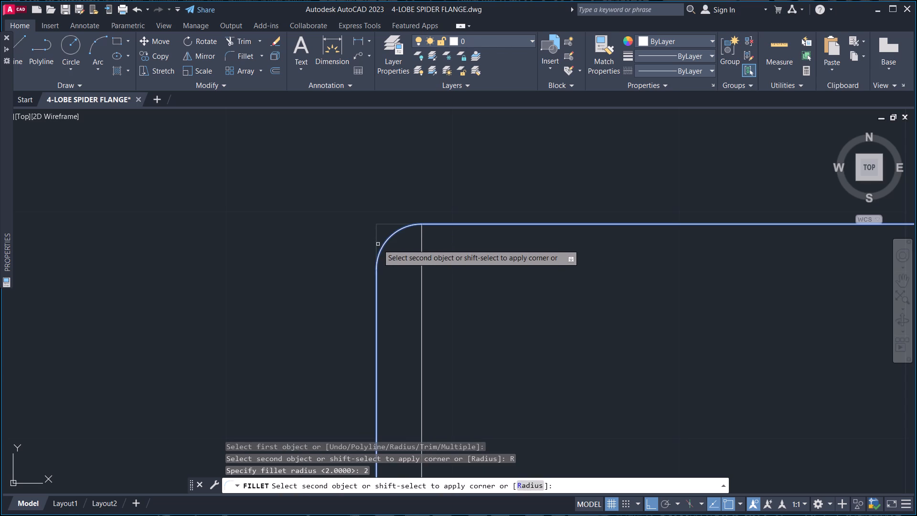
pyautogui.click(374, 252)
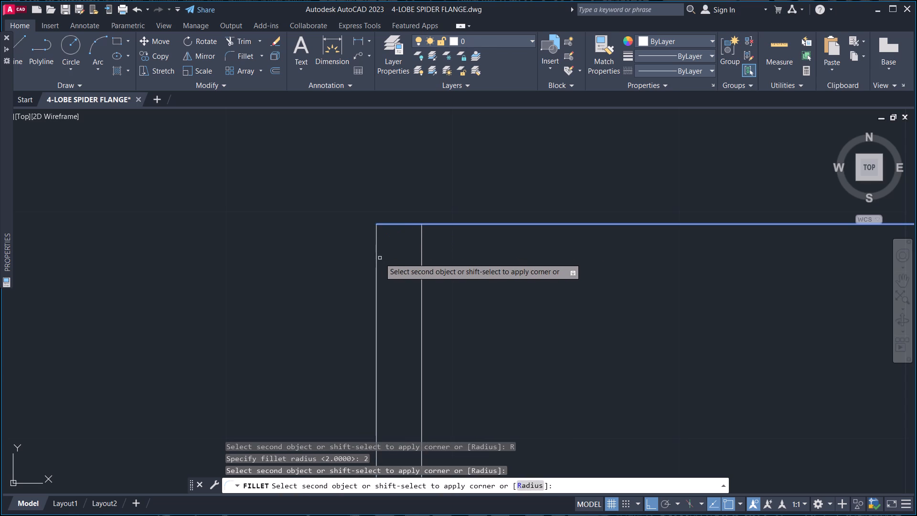
pyautogui.click(375, 256)
# Fillet the rectangle's lower-left corner between the bottom edge and outer left edge with the same radius of 2.
pyautogui.scroll(-4, 375, 256)
pyautogui.moveTo(415, 283); pyautogui.dragTo(422, 227, button='middle')
pyautogui.scroll(-2, 422, 227)
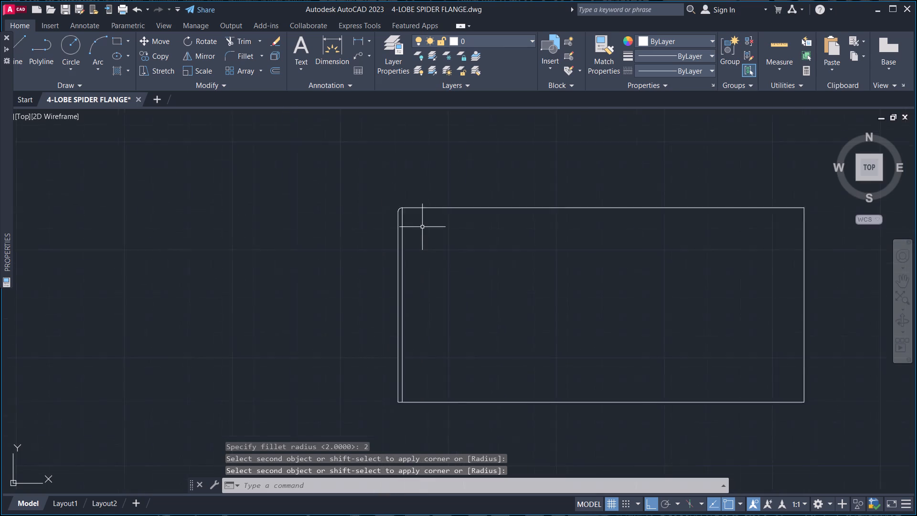
pyautogui.scroll(-1, 422, 227)
pyautogui.moveTo(443, 249); pyautogui.dragTo(445, 224, button='middle')
pyautogui.scroll(5, 409, 268)
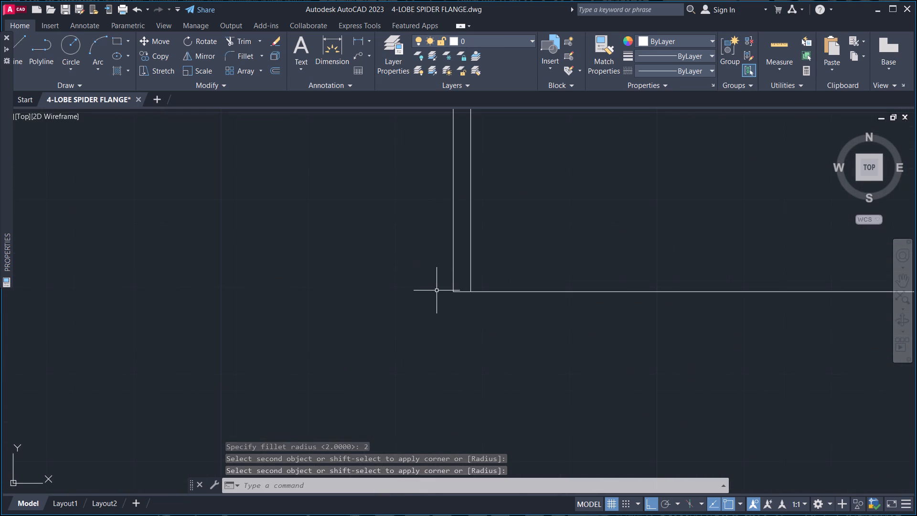
pyautogui.write('F')
pyautogui.press('space')
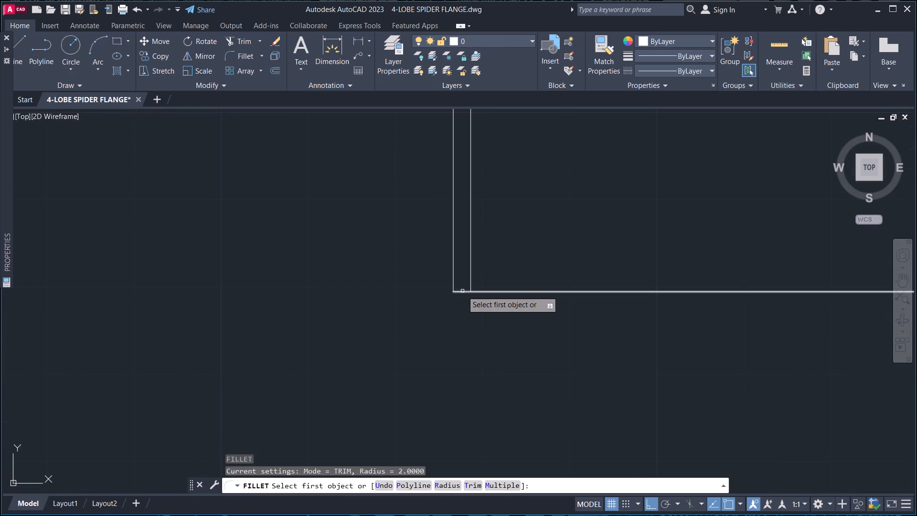
pyautogui.click(462, 291)
pyautogui.click(454, 285)
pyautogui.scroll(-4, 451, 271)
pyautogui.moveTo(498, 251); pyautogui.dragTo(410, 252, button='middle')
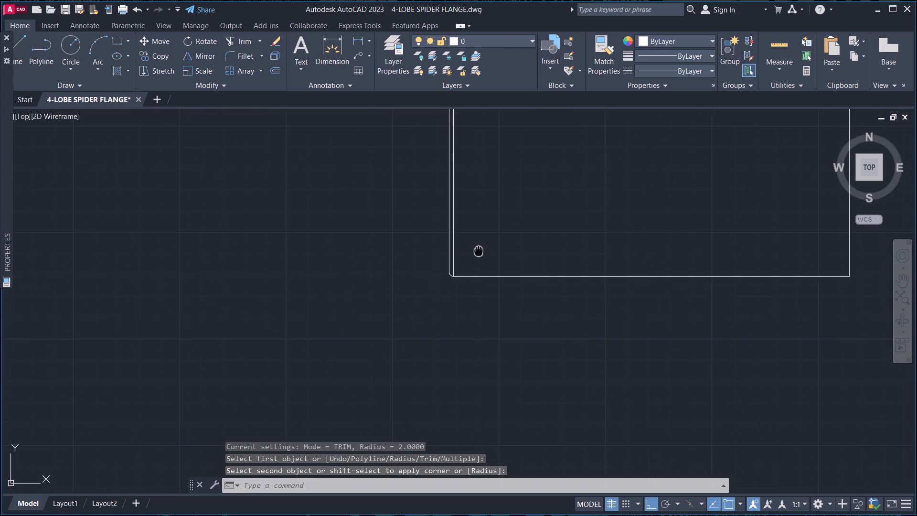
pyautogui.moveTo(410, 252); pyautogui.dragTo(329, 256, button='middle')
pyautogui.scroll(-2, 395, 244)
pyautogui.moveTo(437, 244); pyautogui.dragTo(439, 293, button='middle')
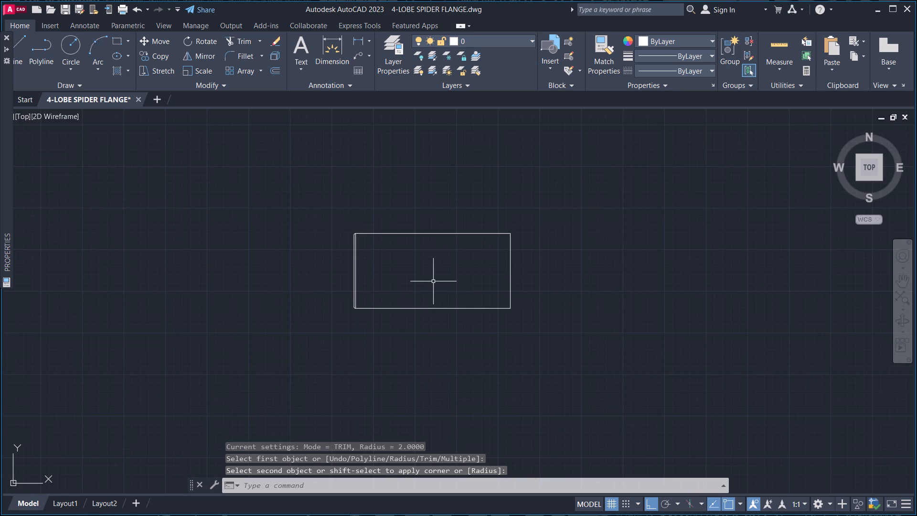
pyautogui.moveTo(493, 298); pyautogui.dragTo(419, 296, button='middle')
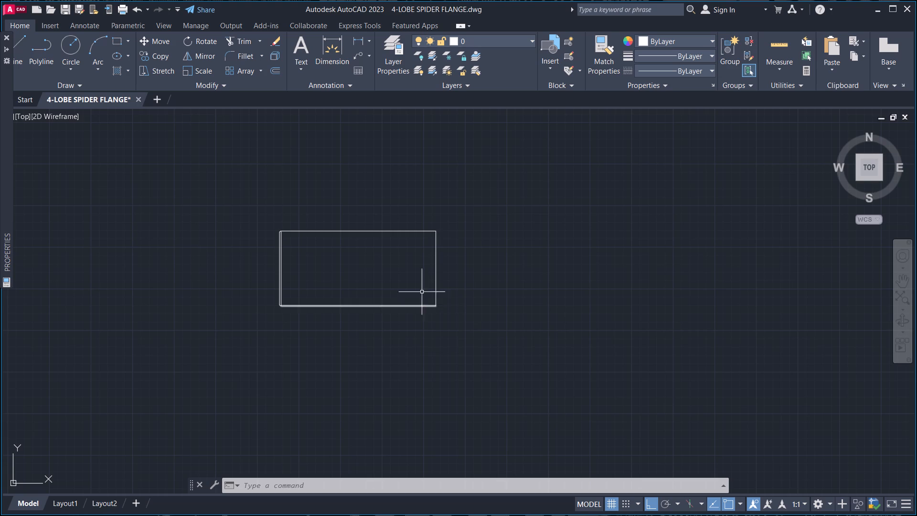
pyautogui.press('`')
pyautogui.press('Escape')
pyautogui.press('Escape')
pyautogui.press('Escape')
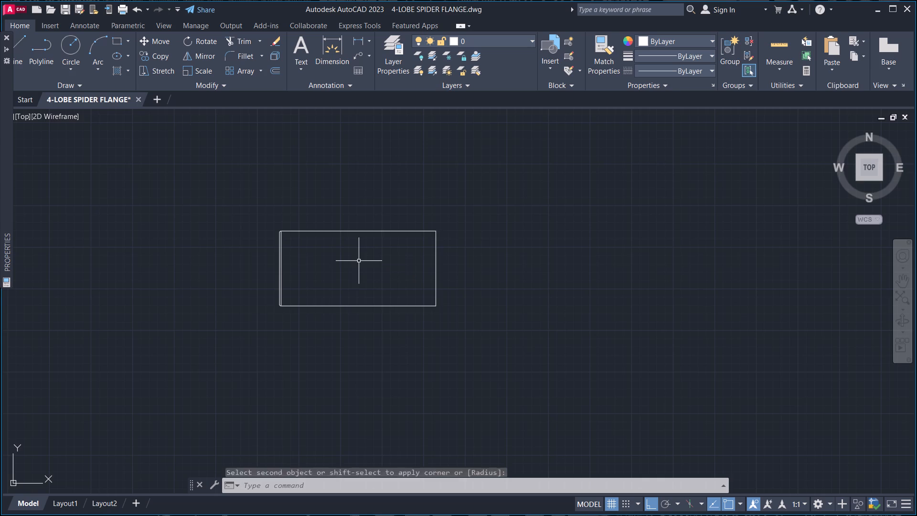
# Mirror the inner line beside the left edge about a vertical axis through the bottom edge's midpoint, keeping the original.
pyautogui.scroll(4, 287, 268)
pyautogui.moveTo(267, 269); pyautogui.dragTo(258, 270)
pyautogui.click(234, 275)
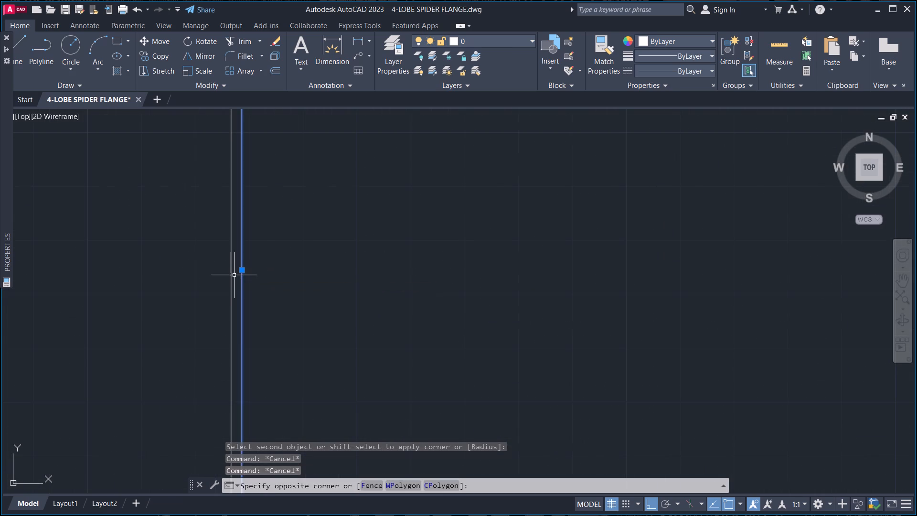
pyautogui.scroll(-4, 359, 279)
pyautogui.moveTo(311, 301); pyautogui.dragTo(256, 284, button='middle')
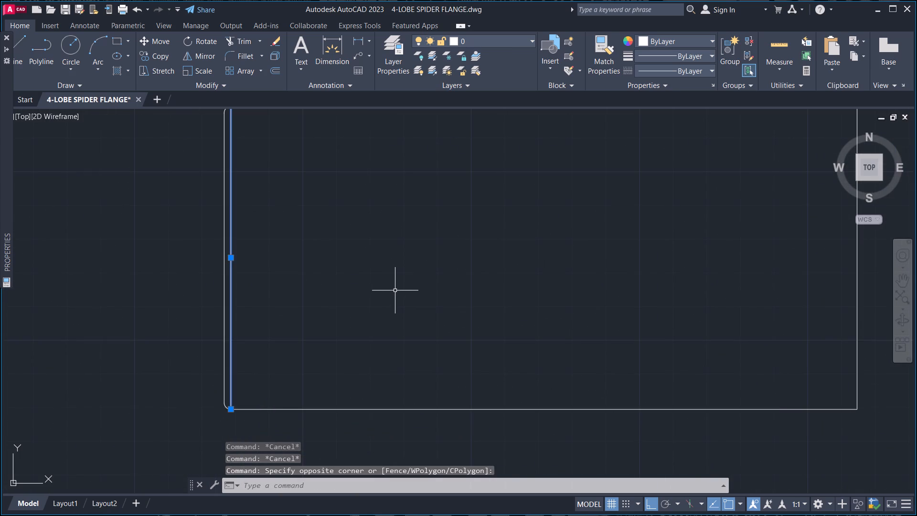
pyautogui.press('m')
pyautogui.write('I')
pyautogui.press('space')
pyautogui.scroll(-3, 440, 315)
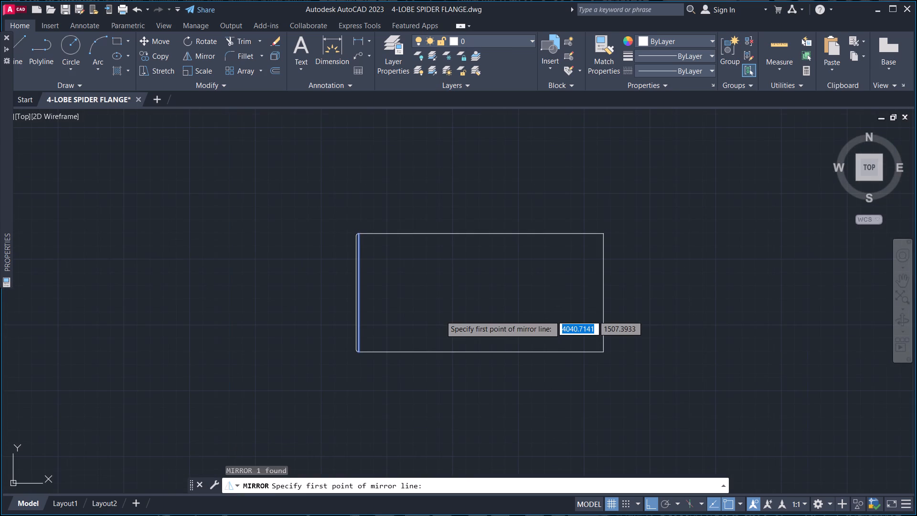
pyautogui.scroll(-1, 496, 372)
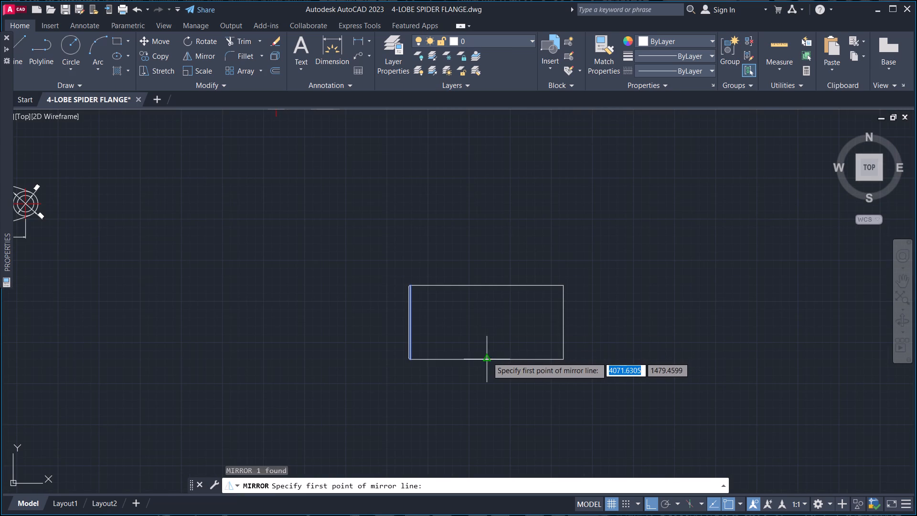
pyautogui.click(487, 358)
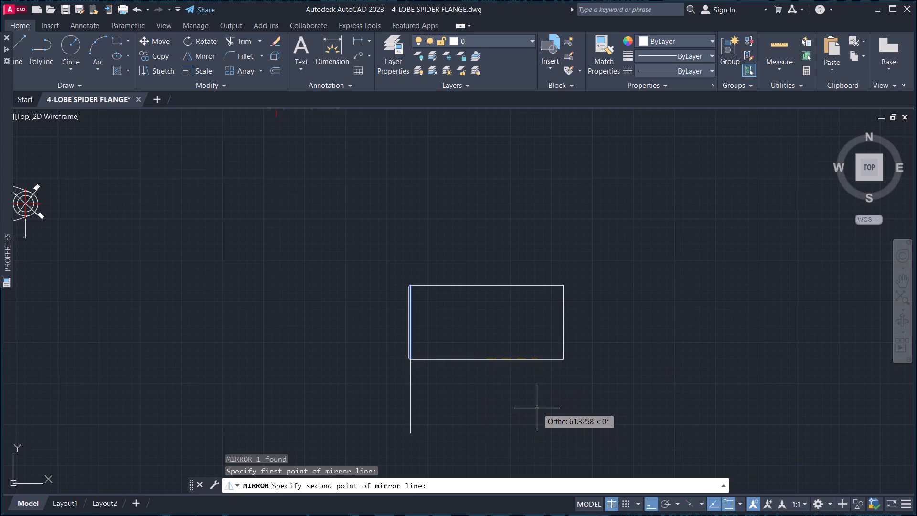
pyautogui.click(498, 420)
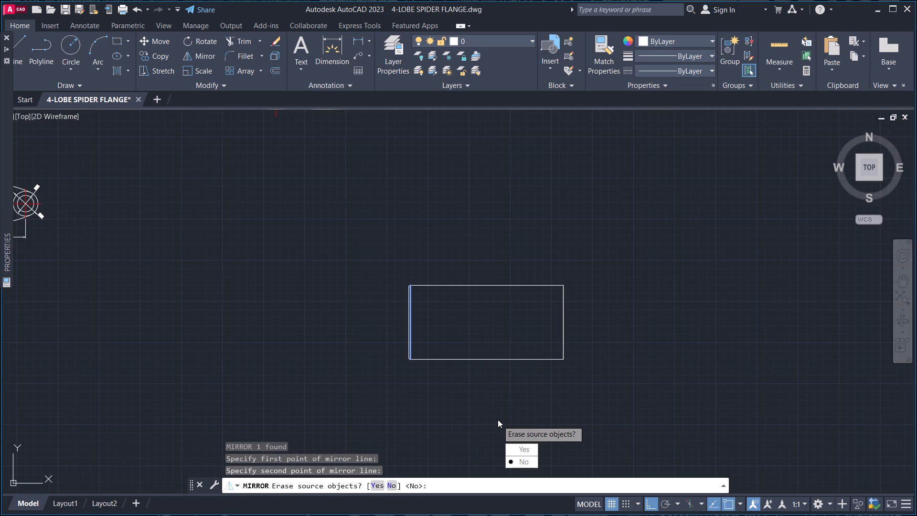
pyautogui.press('n')
pyautogui.press('space')
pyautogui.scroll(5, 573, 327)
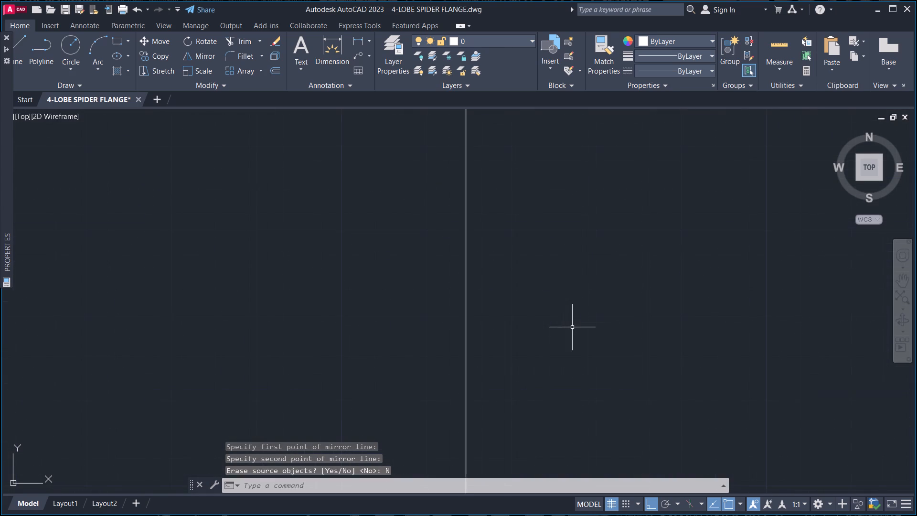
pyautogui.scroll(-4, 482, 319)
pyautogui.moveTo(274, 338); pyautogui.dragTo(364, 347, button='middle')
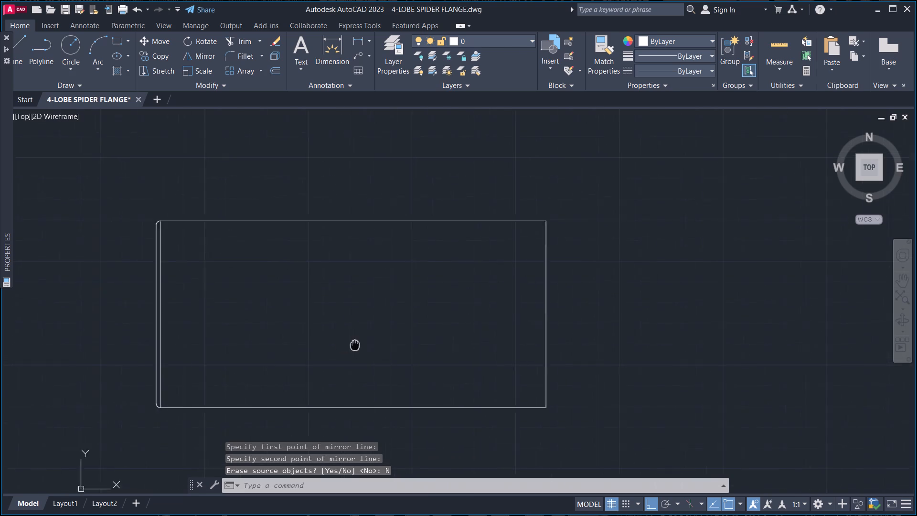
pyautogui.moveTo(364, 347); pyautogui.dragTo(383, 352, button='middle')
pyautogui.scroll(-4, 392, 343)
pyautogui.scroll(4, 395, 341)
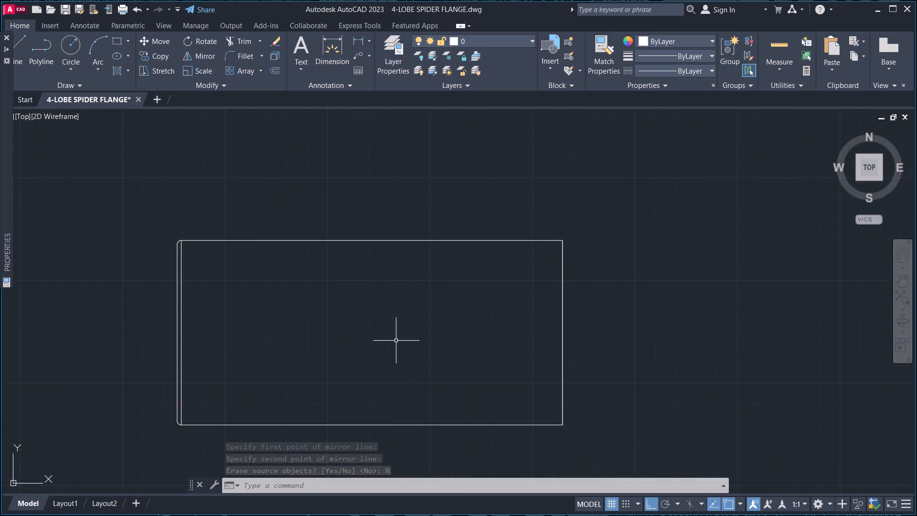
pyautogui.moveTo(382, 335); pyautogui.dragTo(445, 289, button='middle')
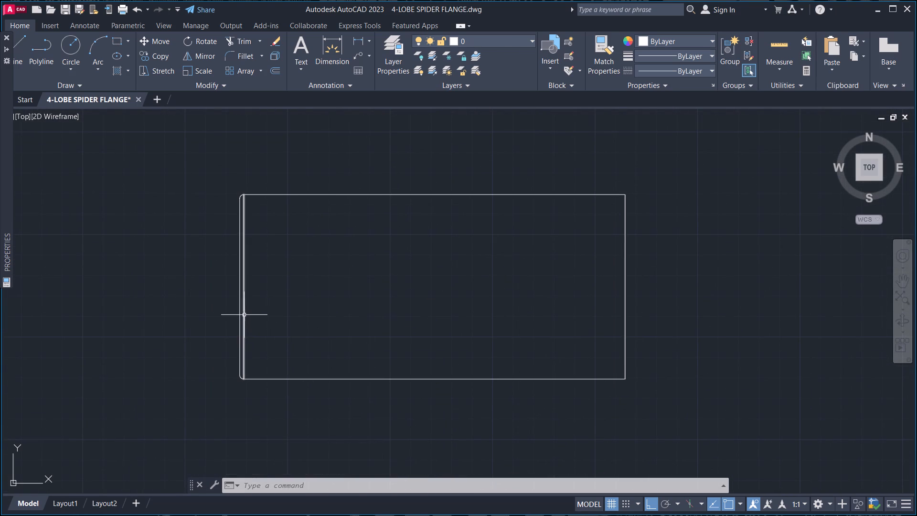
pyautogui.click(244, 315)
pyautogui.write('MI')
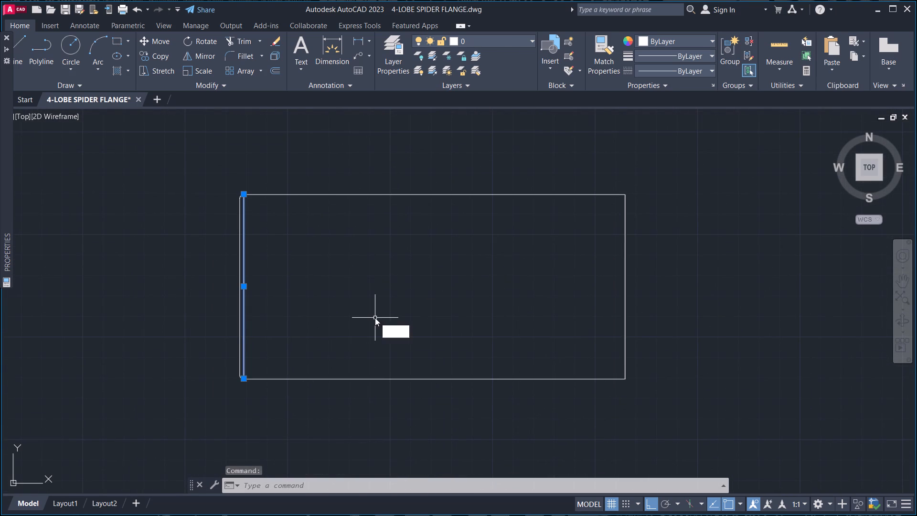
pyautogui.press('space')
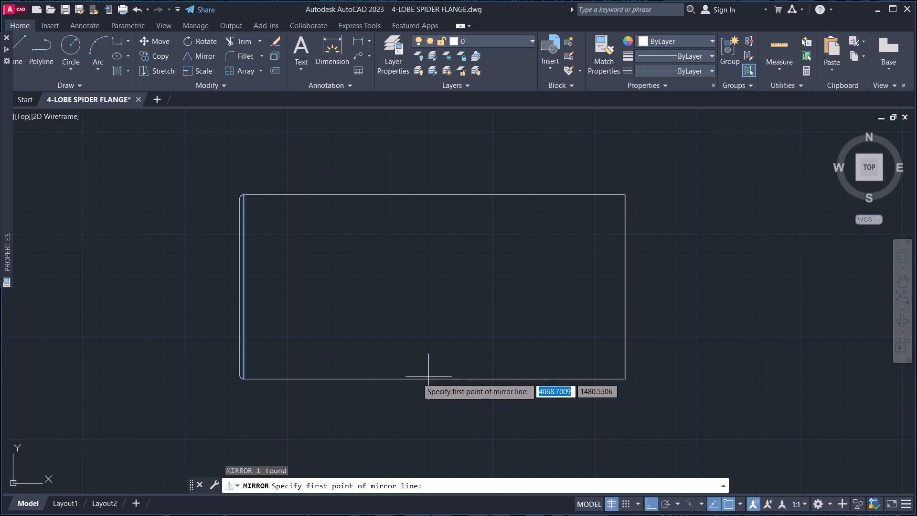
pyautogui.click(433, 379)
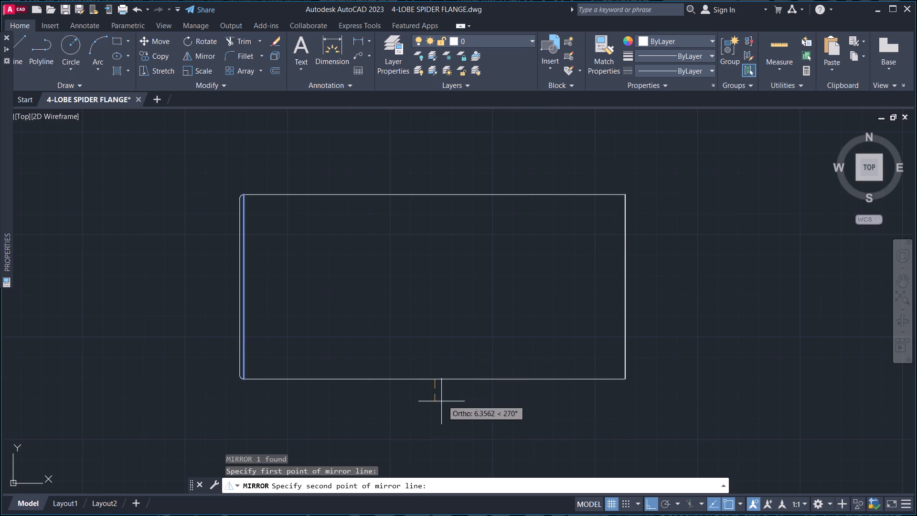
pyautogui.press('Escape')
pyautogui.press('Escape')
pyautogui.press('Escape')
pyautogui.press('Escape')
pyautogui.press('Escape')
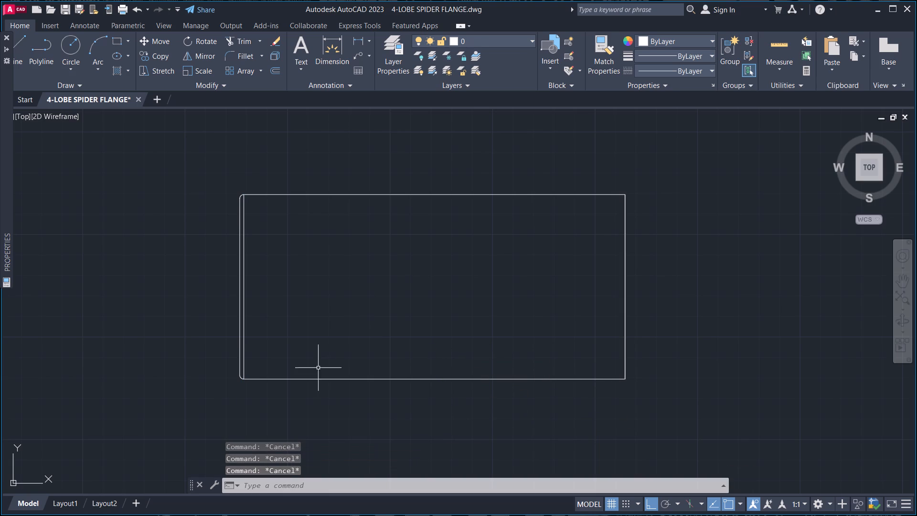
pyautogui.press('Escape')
# Copy the lines on the rectangle's right edge 2 units to the left, inside the outline.
pyautogui.click(632, 295)
pyautogui.click(580, 302)
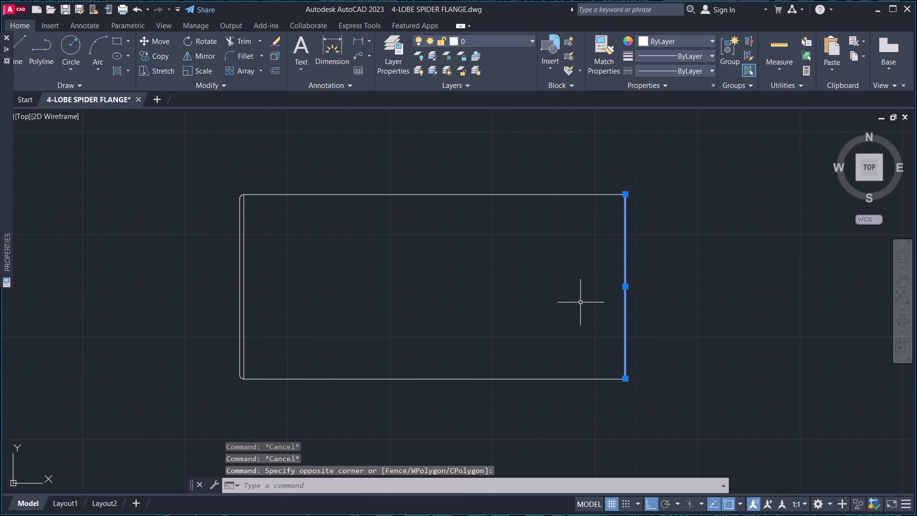
pyautogui.press('c')
pyautogui.press('p')
pyautogui.press('space')
pyautogui.moveTo(607, 281); pyautogui.dragTo(599, 282)
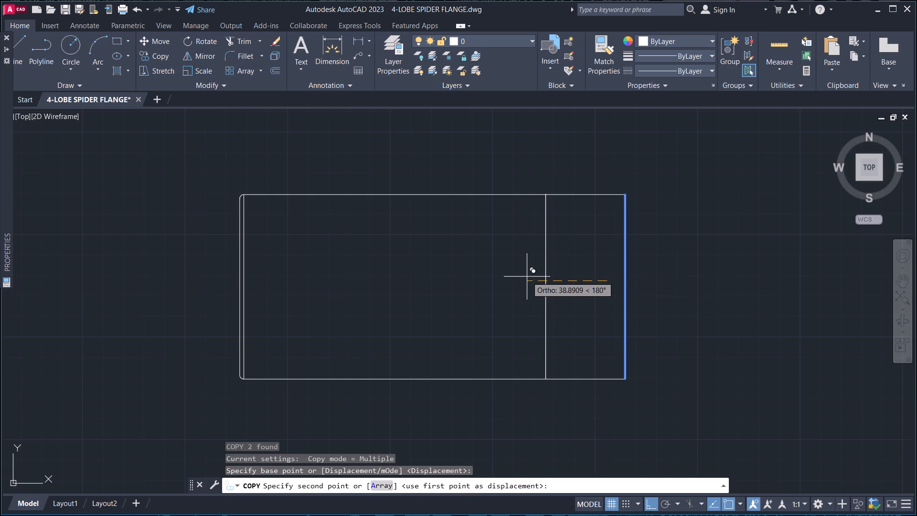
pyautogui.press('2')
pyautogui.press('Return')
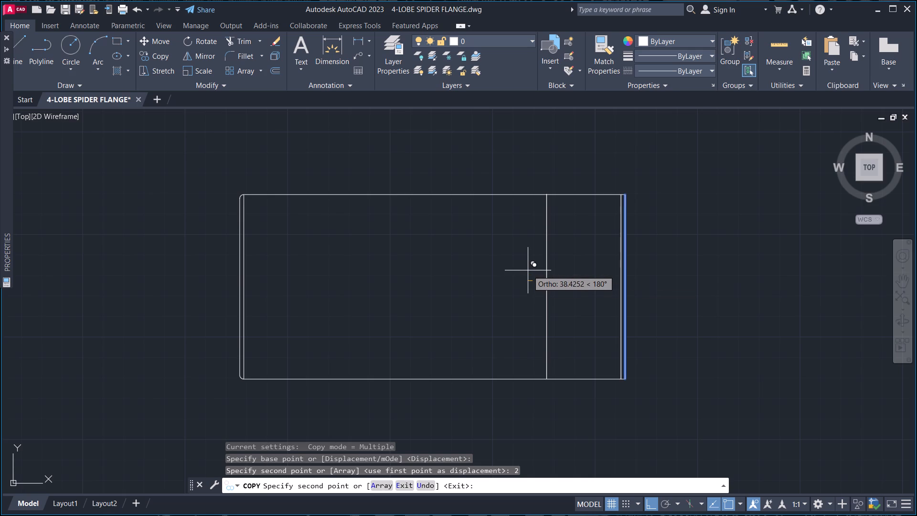
pyautogui.press('Escape')
pyautogui.press('Escape')
pyautogui.press('Escape')
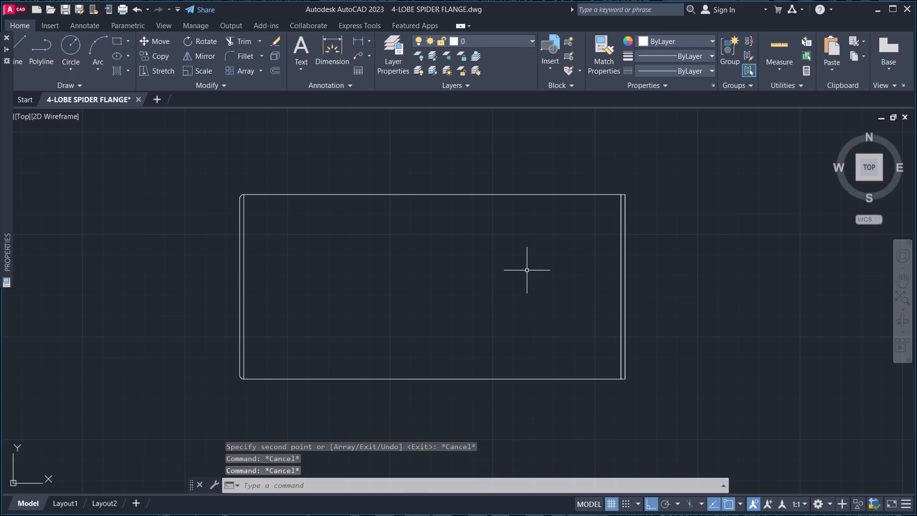
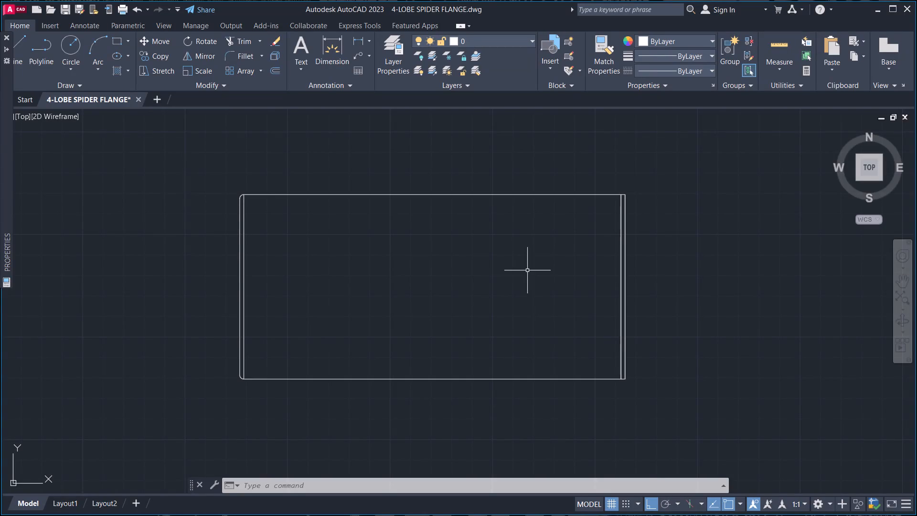
# Fillet the rectangle's upper-right corner between the top edge and outer right edge with a radius of 2.
pyautogui.press('Escape')
pyautogui.press('f')
pyautogui.press('space')
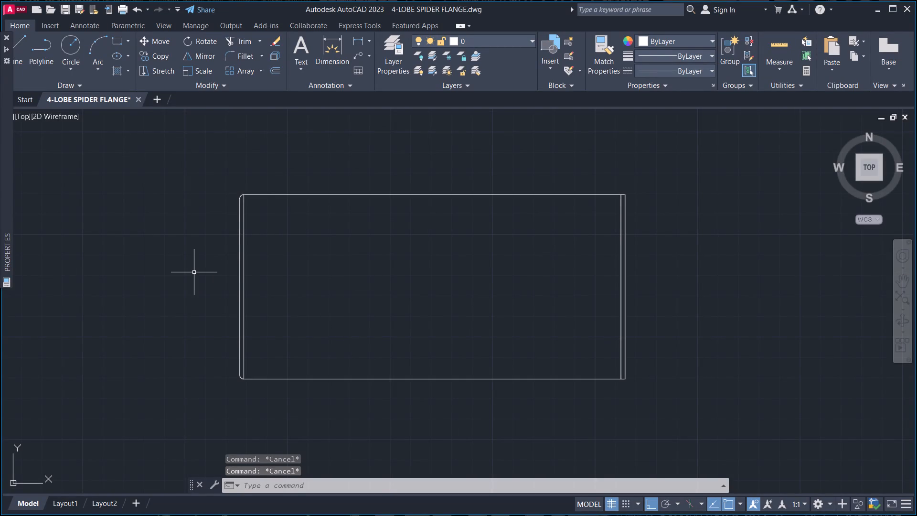
pyautogui.scroll(4, 633, 190)
pyautogui.click(569, 238)
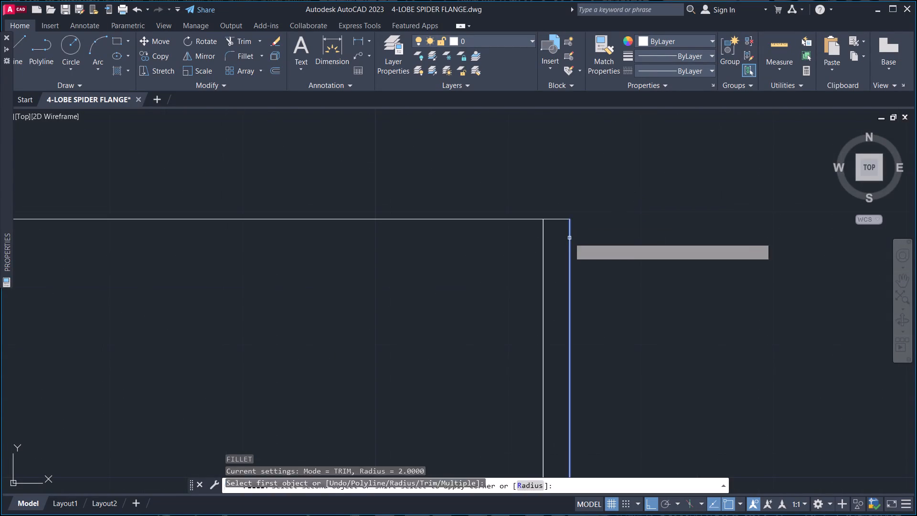
pyautogui.click(561, 218)
# Fillet the rectangle's lower-right corner between the bottom edge and outer right edge with the same radius of 2.
pyautogui.scroll(-3, 619, 234)
pyautogui.scroll(1, 614, 243)
pyautogui.moveTo(614, 244); pyautogui.dragTo(597, 233, button='middle')
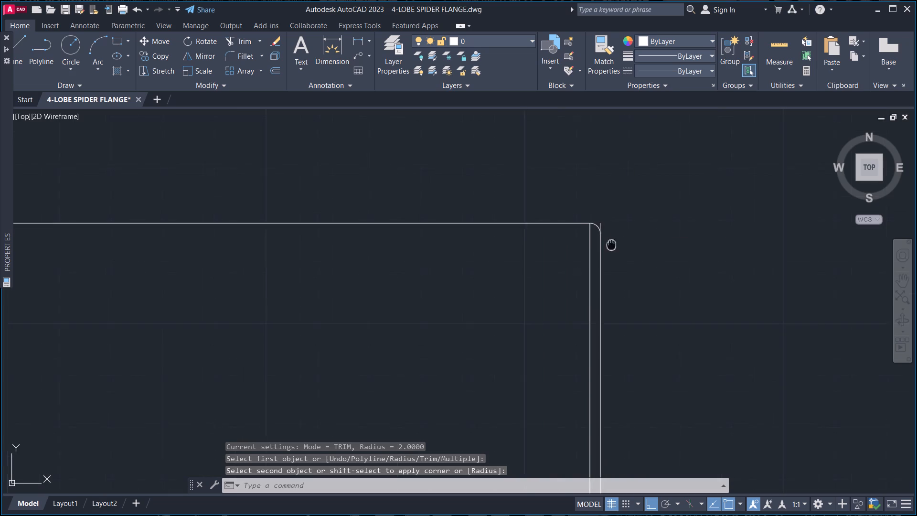
pyautogui.moveTo(597, 233); pyautogui.dragTo(510, 174, button='middle')
pyautogui.moveTo(548, 250); pyautogui.dragTo(544, 247, button='middle')
pyautogui.scroll(-1, 545, 249)
pyautogui.moveTo(583, 298); pyautogui.dragTo(546, 188, button='middle')
pyautogui.moveTo(509, 353); pyautogui.dragTo(515, 310, button='middle')
pyautogui.scroll(4, 475, 317)
pyautogui.write('F')
pyautogui.press('space')
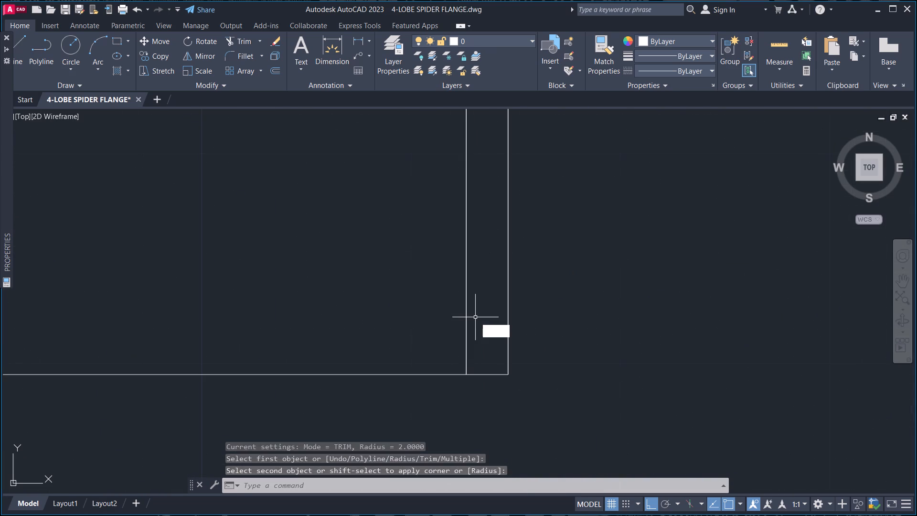
pyautogui.click(508, 336)
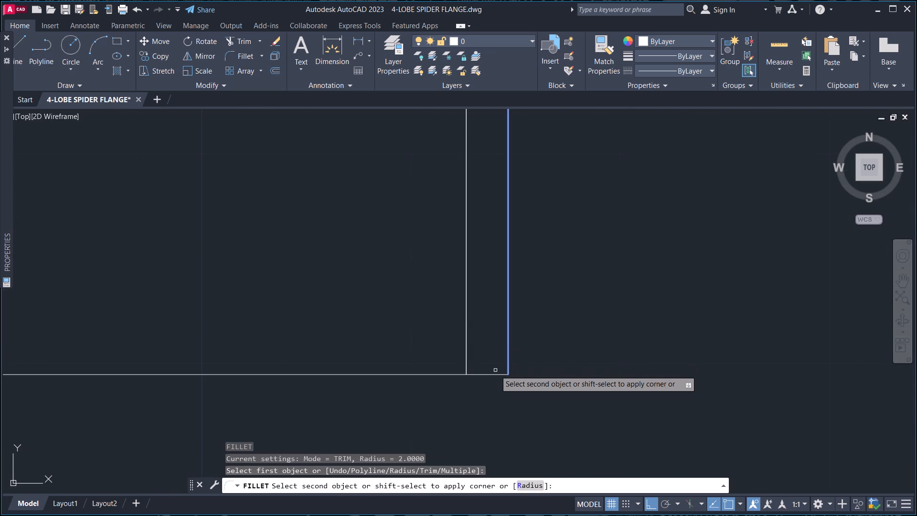
pyautogui.click(490, 374)
pyautogui.press('Escape')
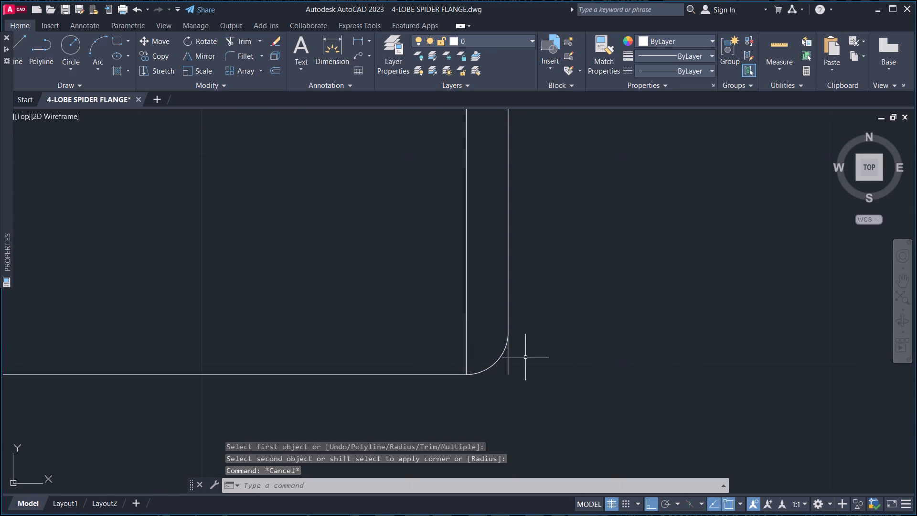
# Delete the duplicate line on the outer right edge that runs past the rounded corners.
pyautogui.click(506, 365)
pyautogui.click(509, 363)
pyautogui.click(516, 360)
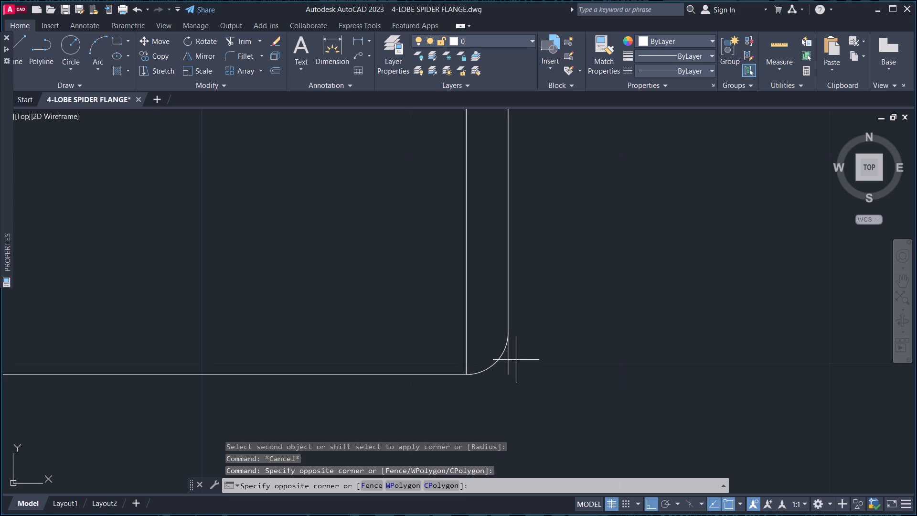
pyautogui.click(503, 372)
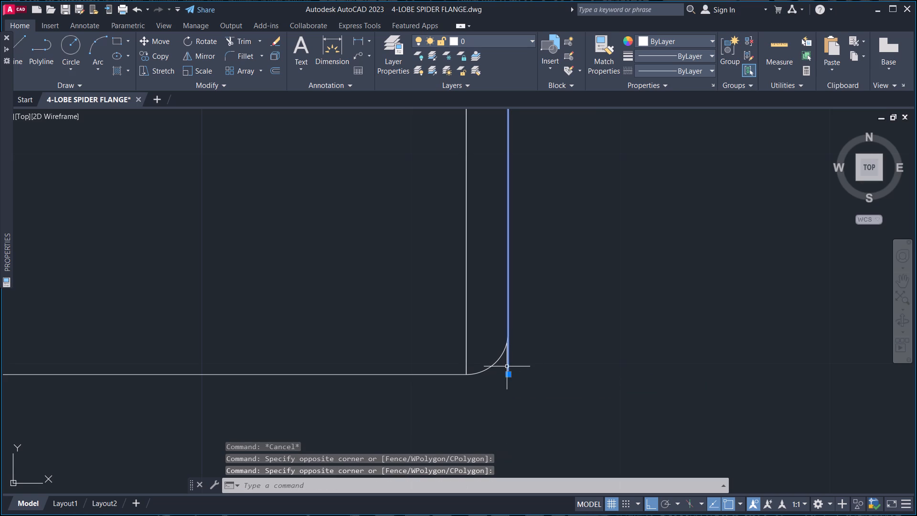
pyautogui.press('Delete')
# Examine the rectangle's rounded corners and the double lines along its side edges.
pyautogui.scroll(-4, 557, 362)
pyautogui.moveTo(586, 337); pyautogui.dragTo(662, 352, button='middle')
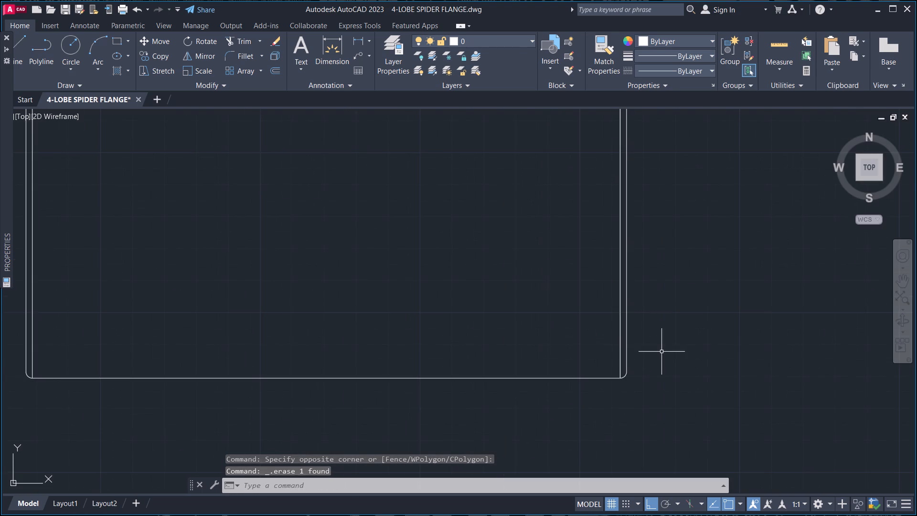
pyautogui.scroll(3, 641, 374)
pyautogui.scroll(-5, 641, 374)
pyautogui.moveTo(517, 347); pyautogui.dragTo(574, 343, button='middle')
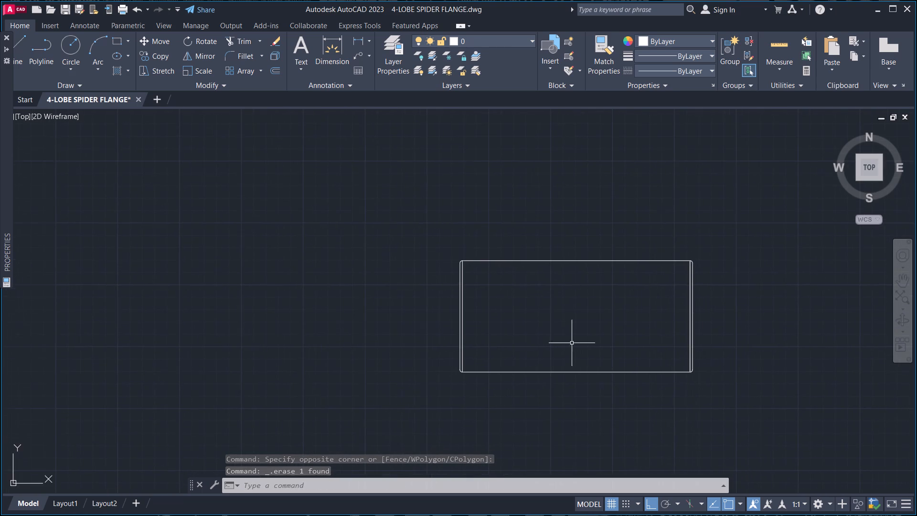
pyautogui.scroll(5, 462, 369)
pyautogui.scroll(-3, 459, 371)
pyautogui.moveTo(562, 315); pyautogui.dragTo(436, 376, button='middle')
pyautogui.scroll(-2, 460, 334)
pyautogui.moveTo(505, 334); pyautogui.dragTo(421, 329, button='middle')
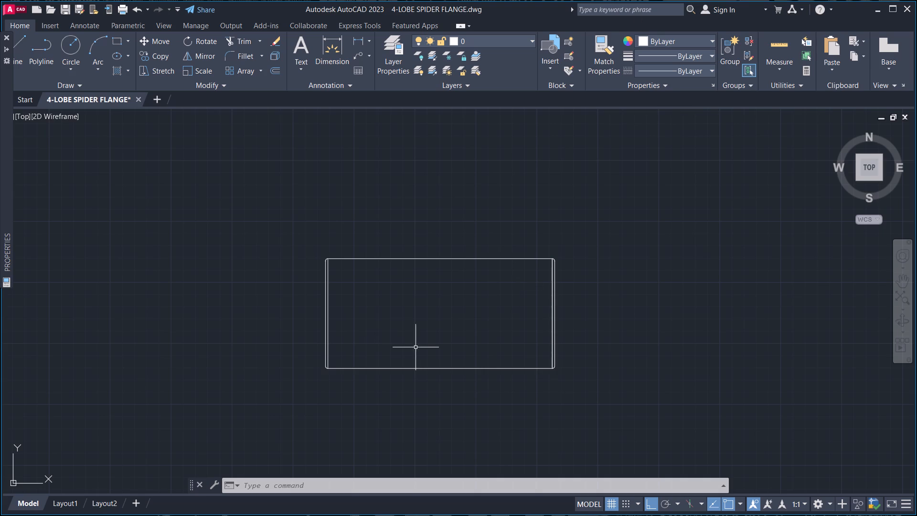
# Draw a horizontal line from the midpoint of the rectangle's left edge, extending well past its right edge.
pyautogui.moveTo(458, 350); pyautogui.dragTo(359, 322, button='middle')
pyautogui.press('l')
pyautogui.press('space')
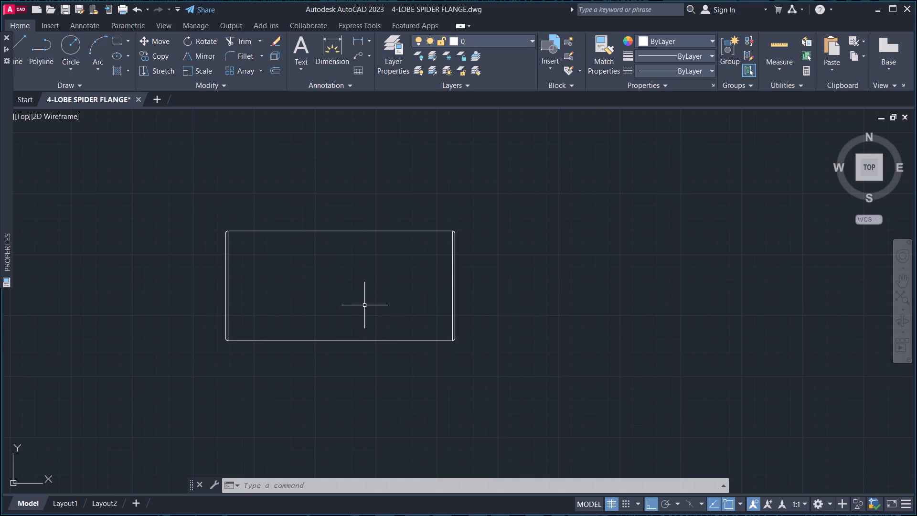
pyautogui.click(225, 285)
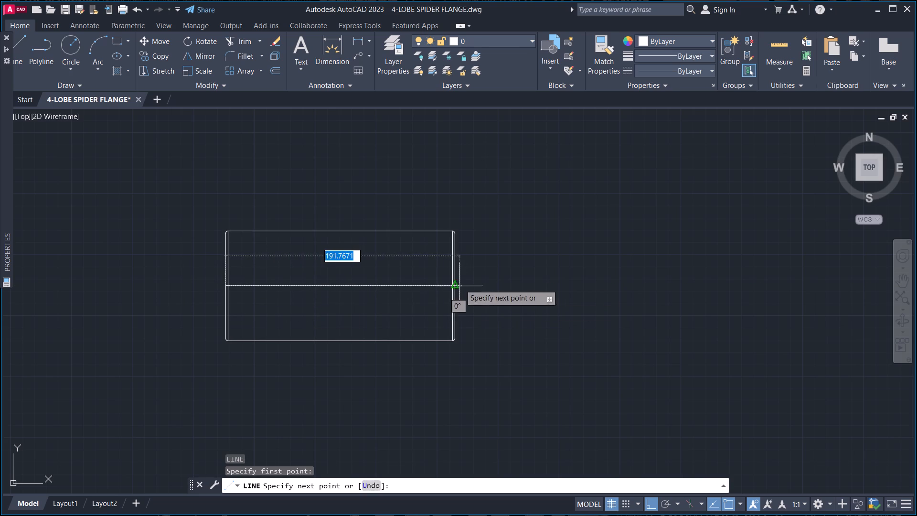
pyautogui.click(681, 276)
pyautogui.press('Escape')
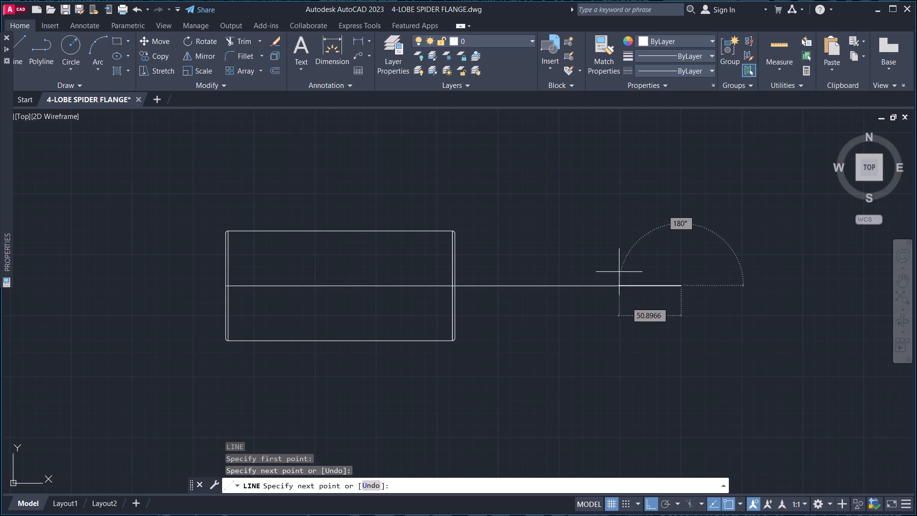
# Move the horizontal line left so it extends beyond both sides of the rectangle.
pyautogui.moveTo(593, 298); pyautogui.dragTo(588, 290)
pyautogui.click(548, 258)
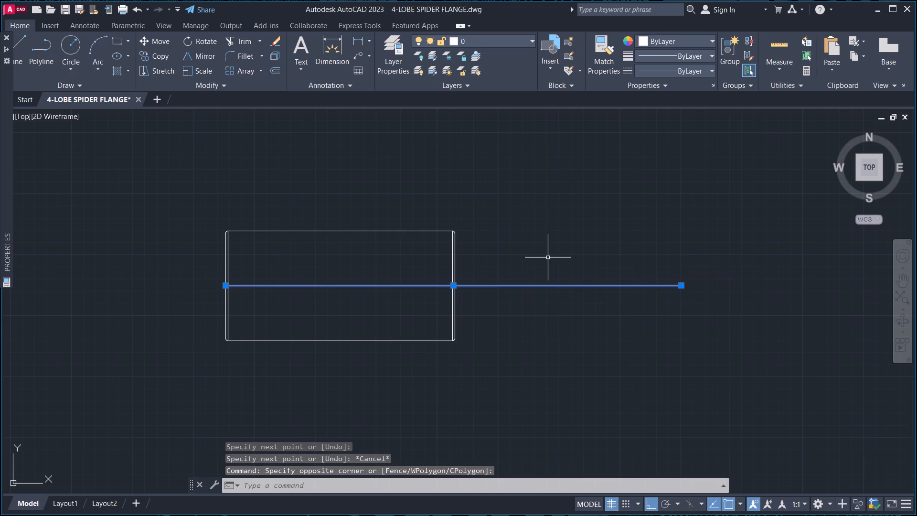
pyautogui.write('M')
pyautogui.press('space')
pyautogui.moveTo(586, 256); pyautogui.dragTo(577, 256)
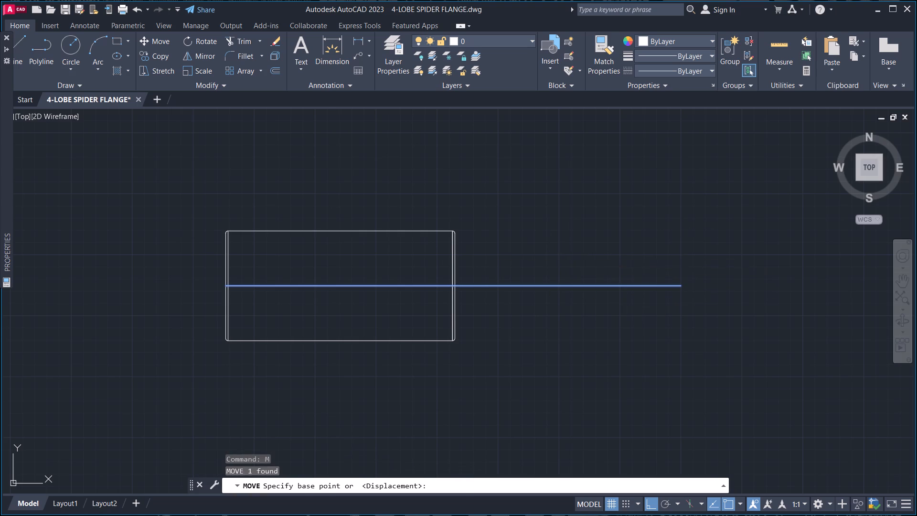
pyautogui.click(490, 252)
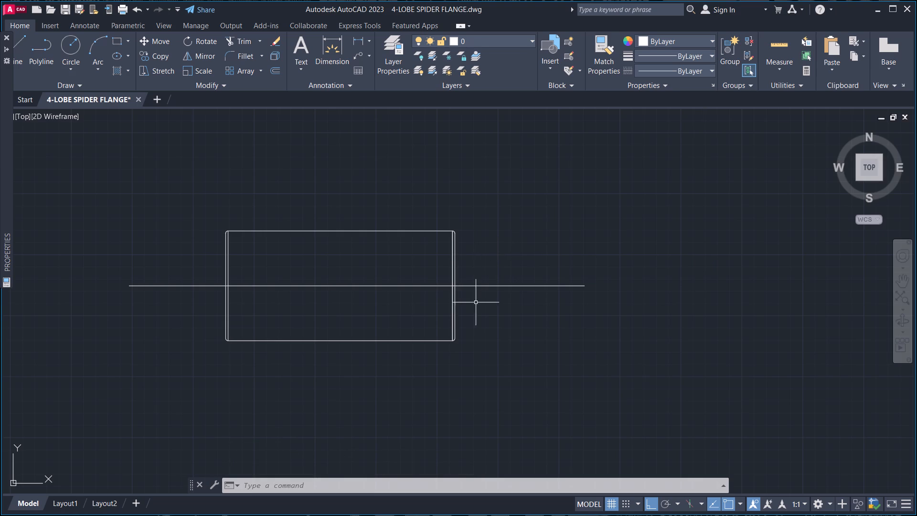
# Assign the horizontal line through the rectangle to layer 1.
pyautogui.moveTo(494, 305); pyautogui.dragTo(538, 284, button='middle')
pyautogui.click(455, 274)
pyautogui.click(435, 251)
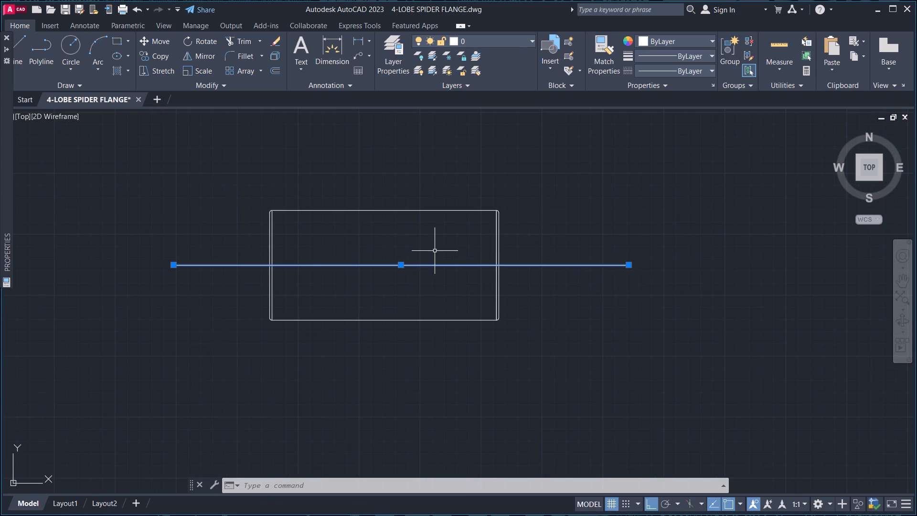
pyautogui.click(482, 41)
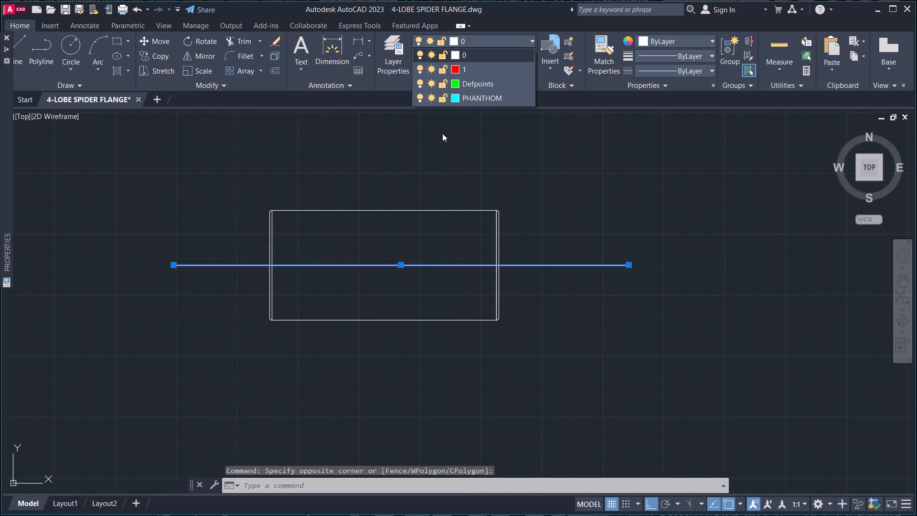
pyautogui.click(490, 68)
pyautogui.moveTo(602, 299); pyautogui.dragTo(531, 278, button='middle')
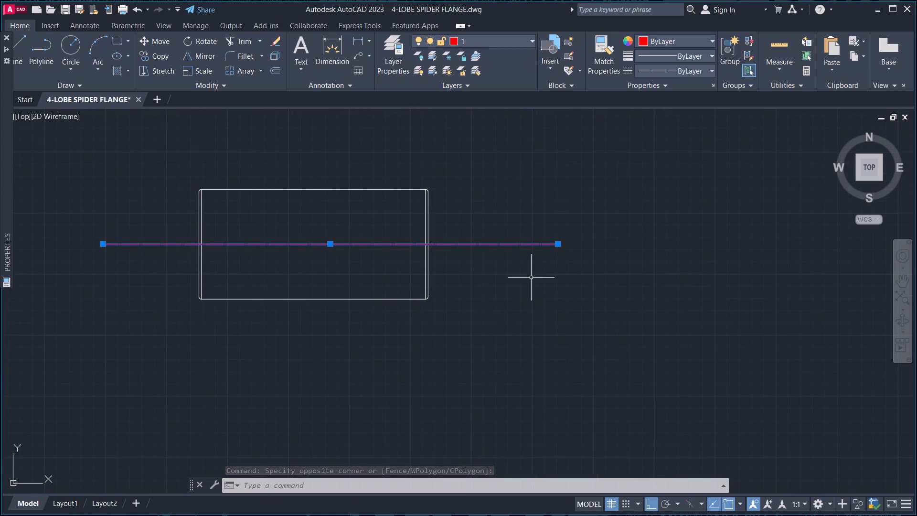
pyautogui.press('Escape')
# Draw a 58 by 80 rectangle in the empty space below and to the right of the first rectangle.
pyautogui.moveTo(512, 319); pyautogui.dragTo(480, 321, button='middle')
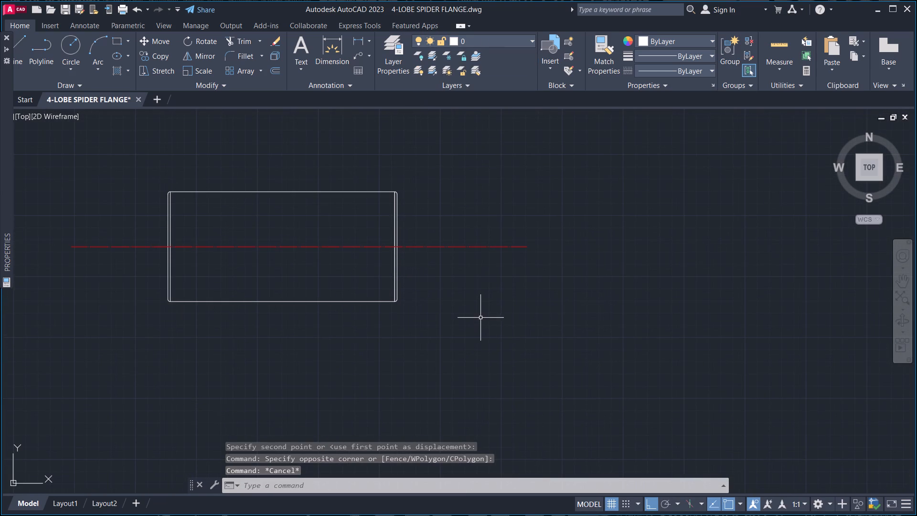
pyautogui.press('r')
pyautogui.press('e')
pyautogui.write('C')
pyautogui.press('space')
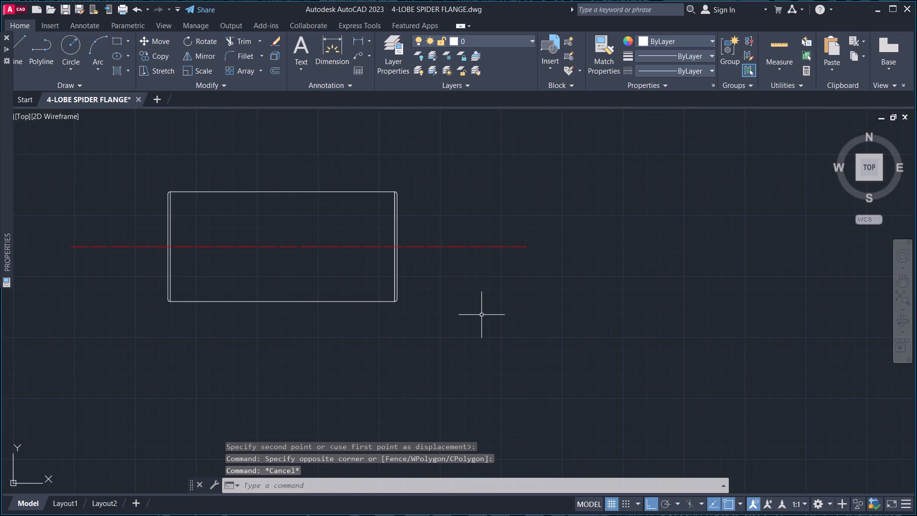
pyautogui.click(489, 320)
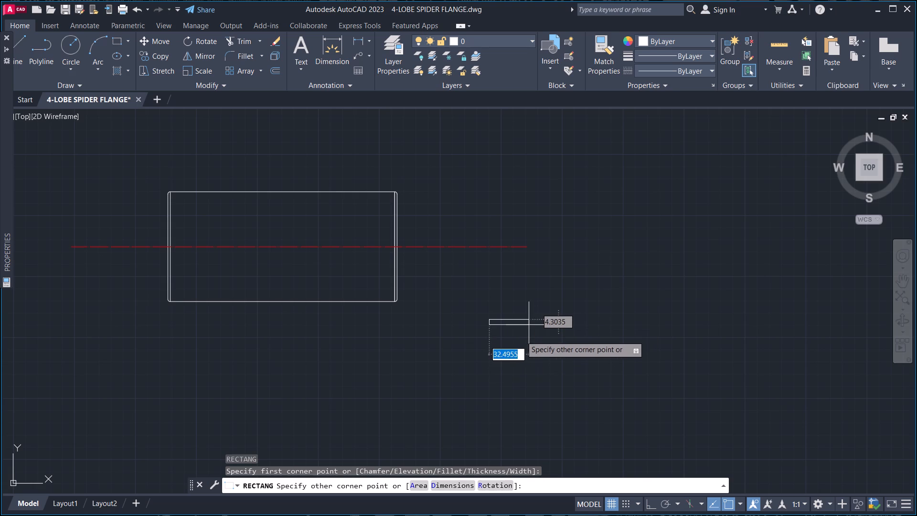
pyautogui.write('58')
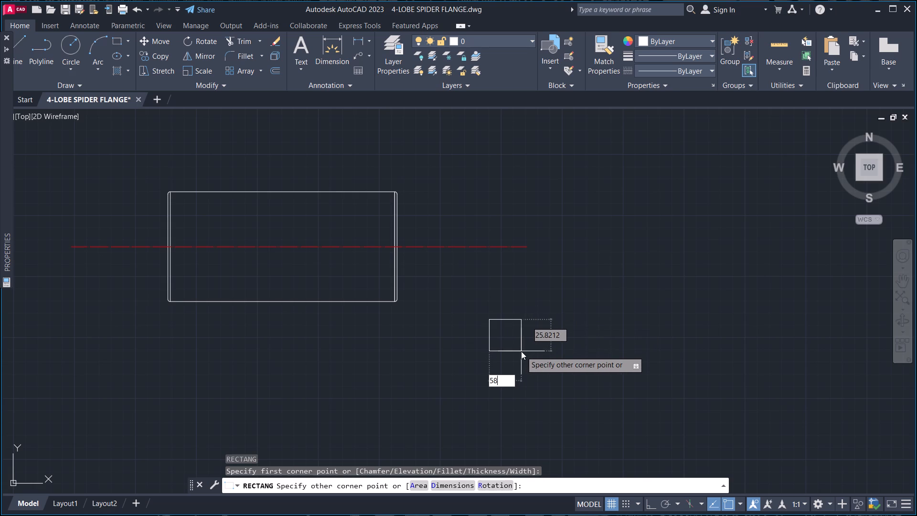
pyautogui.press('Tab')
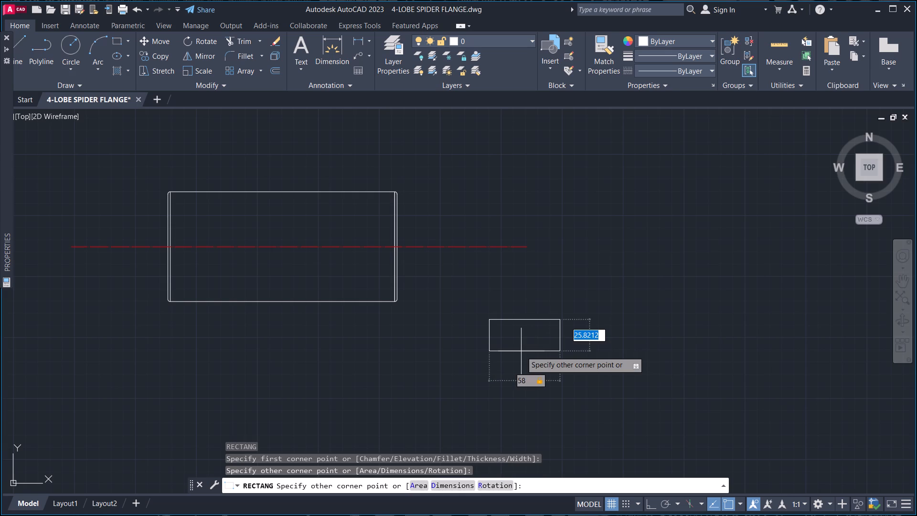
pyautogui.write('80')
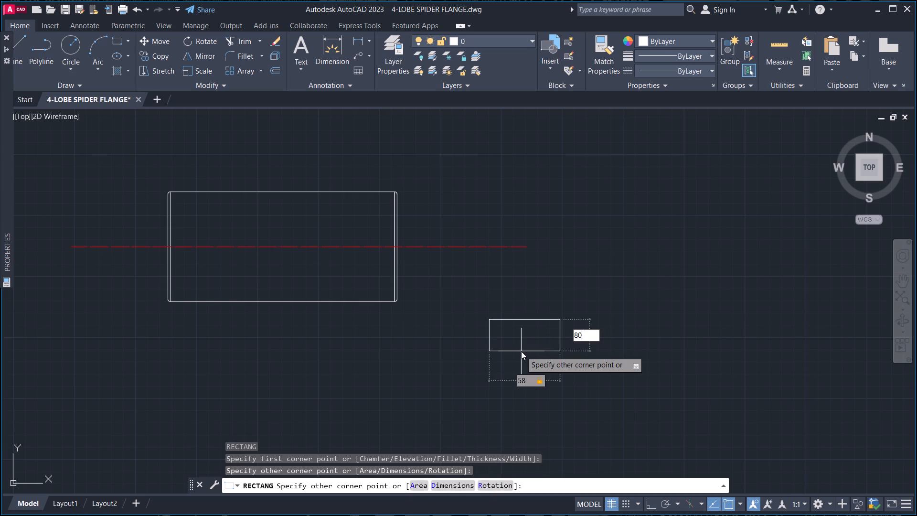
pyautogui.press('Return')
# Explode the new 58 by 80 rectangle into separate lines.
pyautogui.moveTo(546, 377); pyautogui.dragTo(553, 331, button='middle')
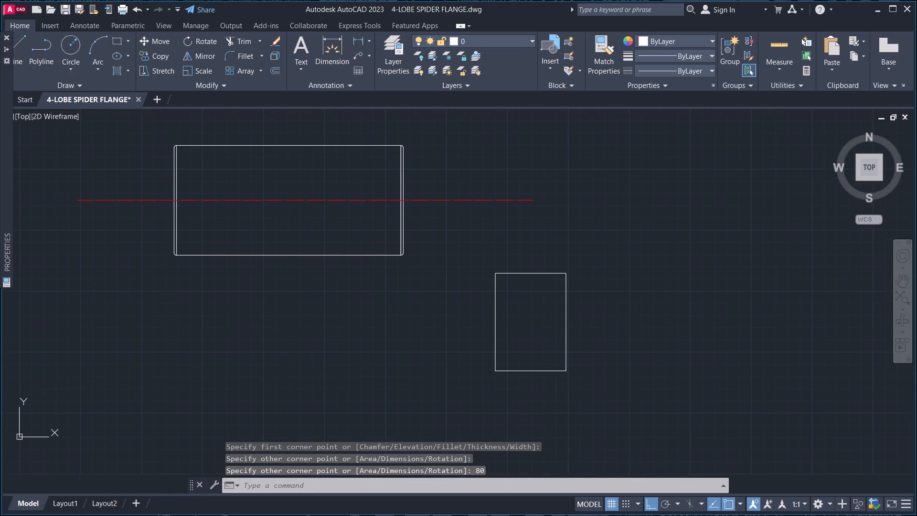
pyautogui.moveTo(583, 324); pyautogui.dragTo(578, 326)
pyautogui.click(541, 325)
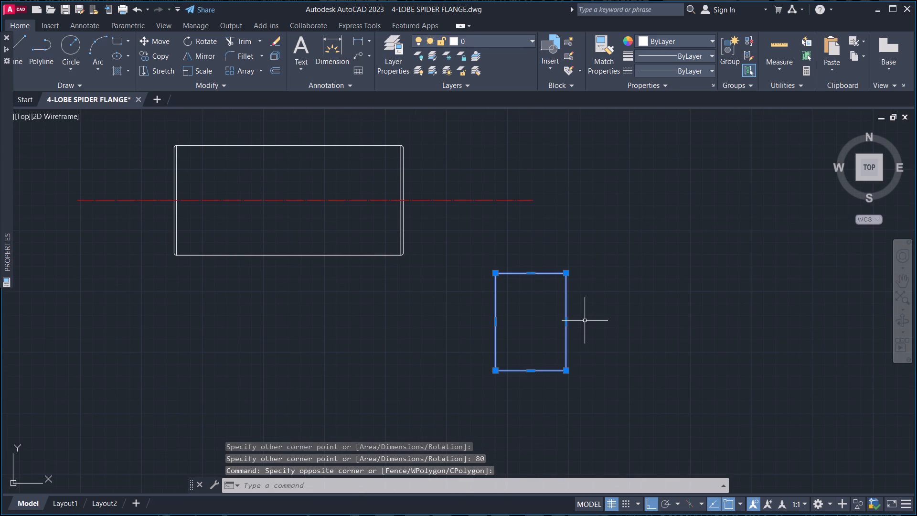
pyautogui.press('x')
pyautogui.press('space')
# Copy the right edge of the 58 by 80 rectangle 2 units to the left, inside the outline.
pyautogui.scroll(2, 561, 319)
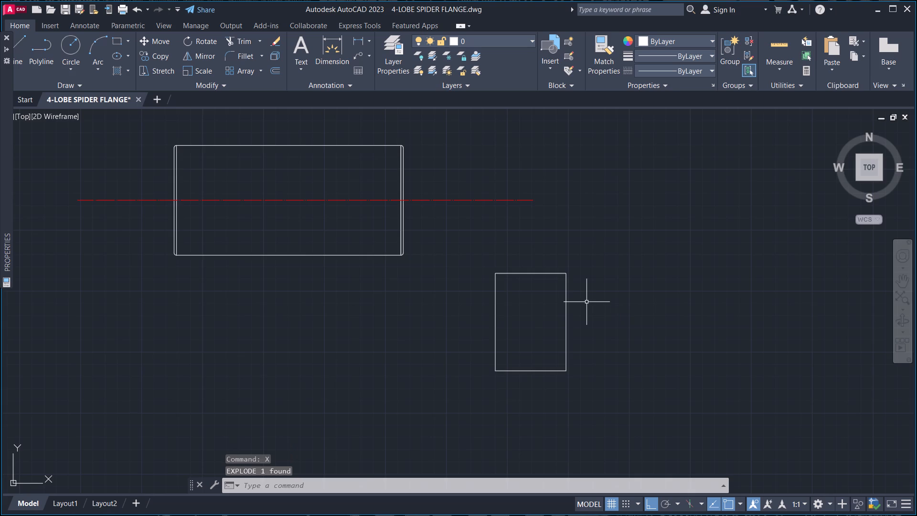
pyautogui.moveTo(588, 330); pyautogui.dragTo(578, 333)
pyautogui.click(513, 331)
pyautogui.click(534, 314)
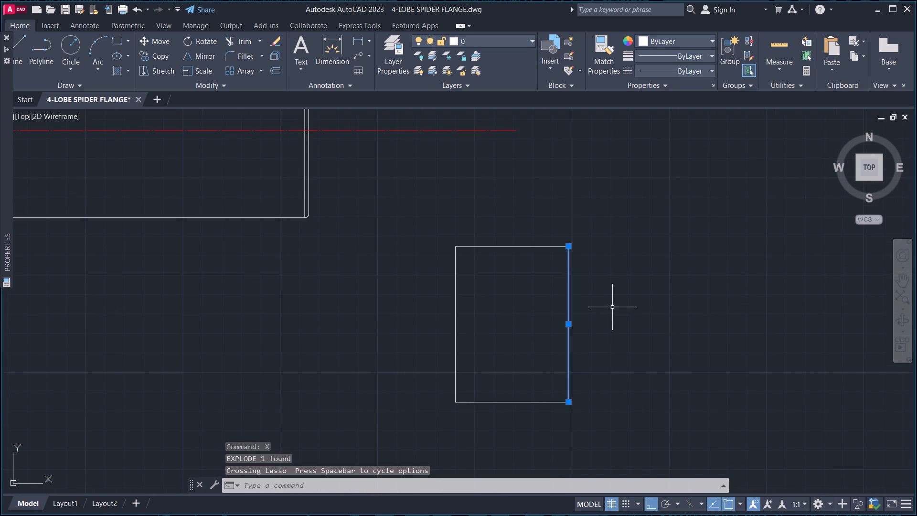
pyautogui.press('c')
pyautogui.write('P')
pyautogui.press('space')
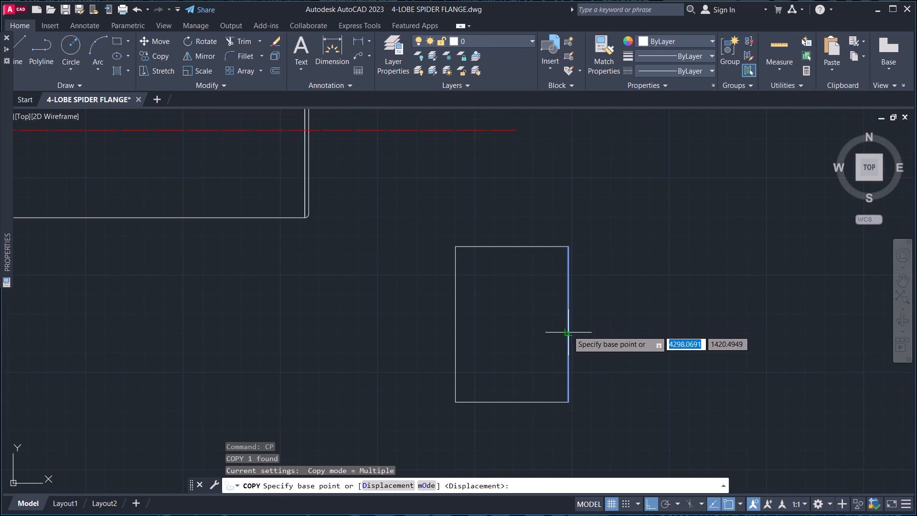
pyautogui.moveTo(568, 325); pyautogui.dragTo(562, 325)
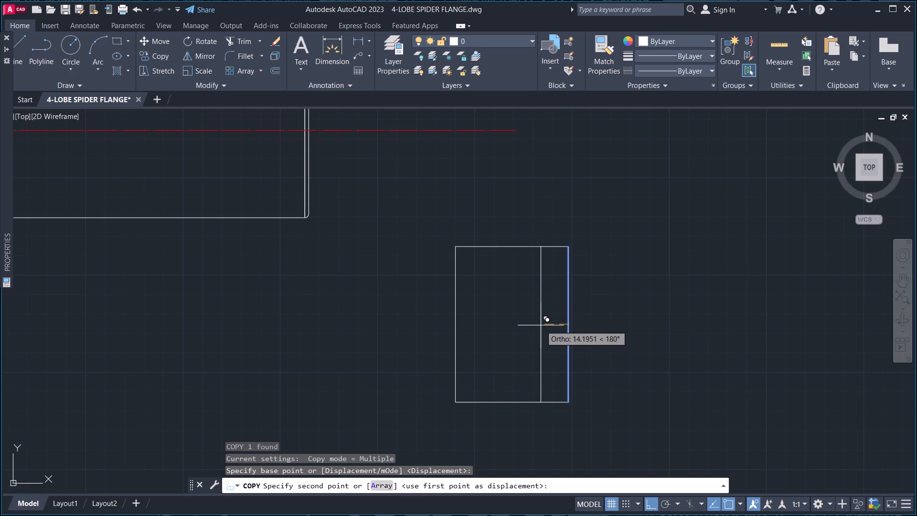
pyautogui.press('2')
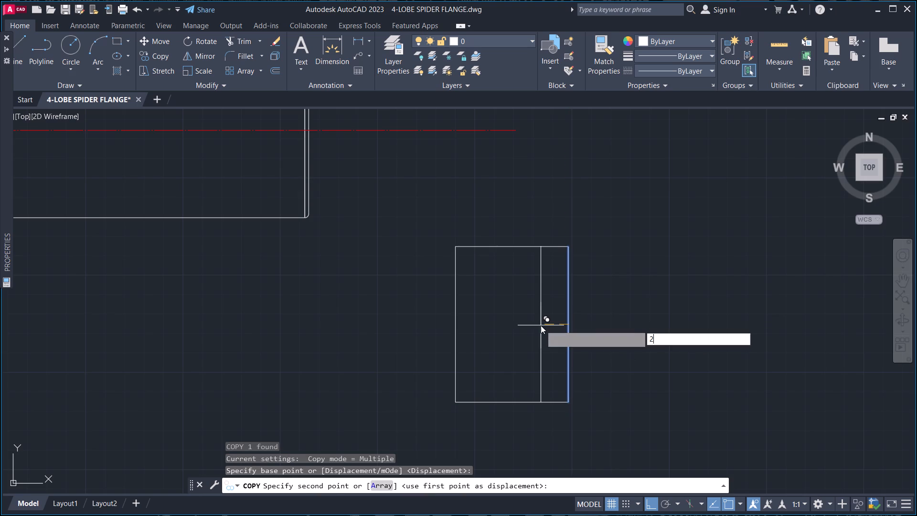
pyautogui.press('Return')
pyautogui.press('Escape')
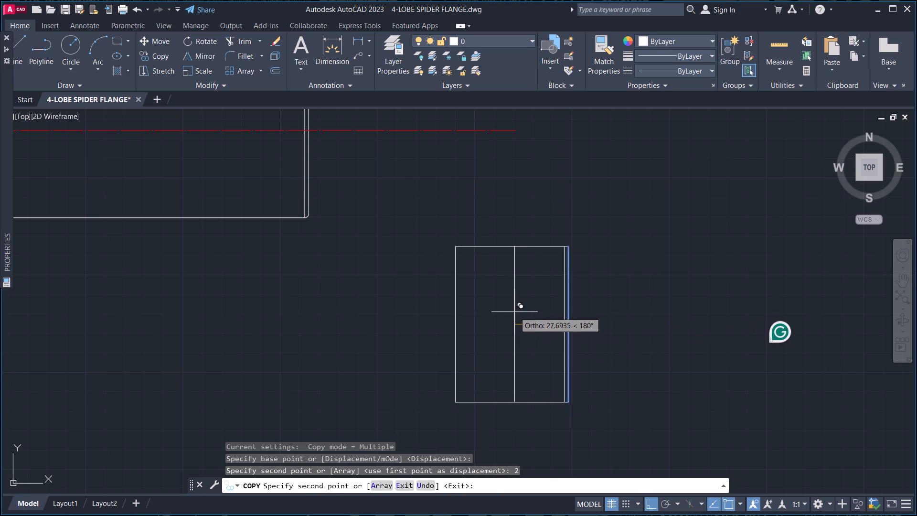
# Fillet the upper-right corner of the 58 by 80 rectangle with a radius of 2.
pyautogui.scroll(3, 564, 282)
pyautogui.moveTo(474, 251); pyautogui.dragTo(394, 343, button='middle')
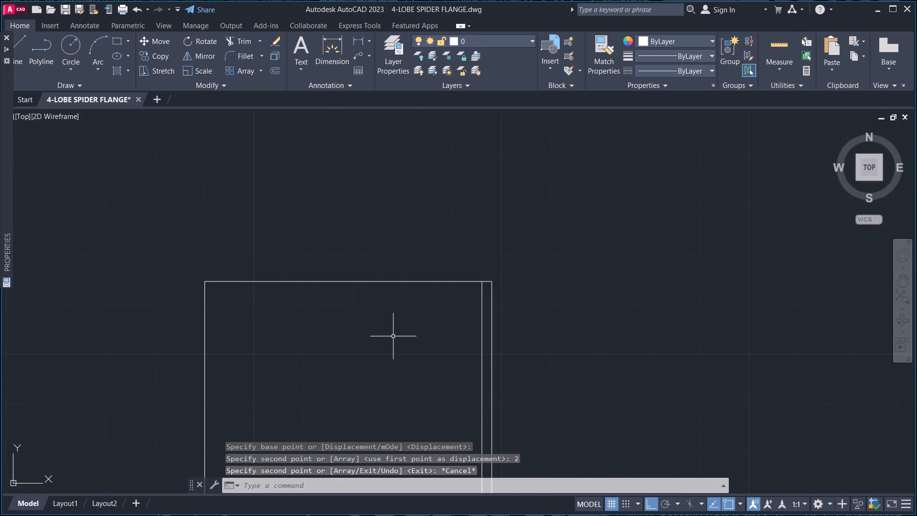
pyautogui.write('F')
pyautogui.press('space')
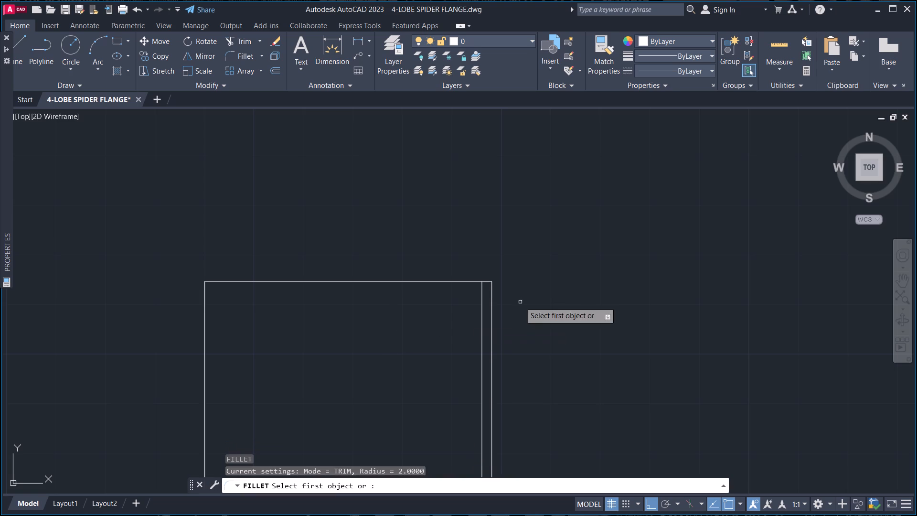
pyautogui.scroll(4, 490, 282)
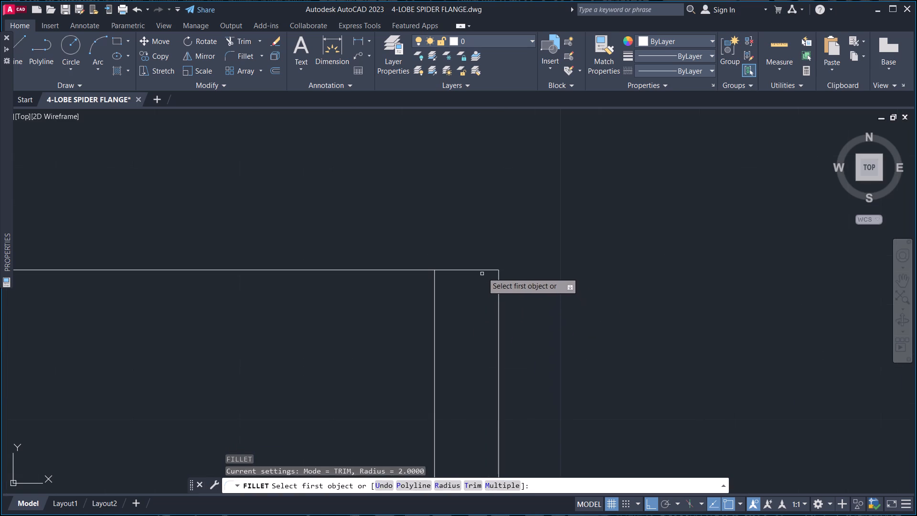
pyautogui.click(483, 270)
pyautogui.click(497, 286)
# Fillet the lower-right corner of the 58 by 80 rectangle with the same radius of 2.
pyautogui.scroll(-5, 497, 286)
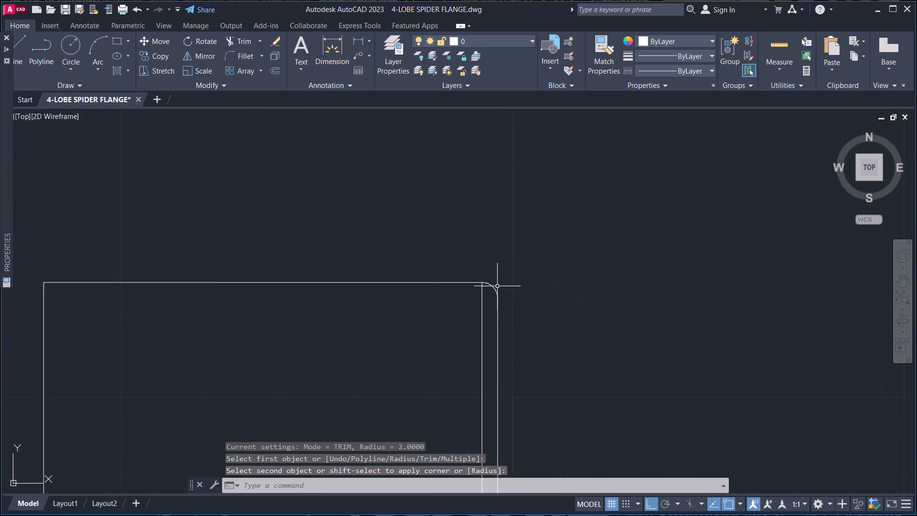
pyautogui.moveTo(541, 354); pyautogui.dragTo(526, 256, button='middle')
pyautogui.press('space')
pyautogui.moveTo(510, 345); pyautogui.dragTo(504, 238, button='middle')
pyautogui.scroll(4, 485, 333)
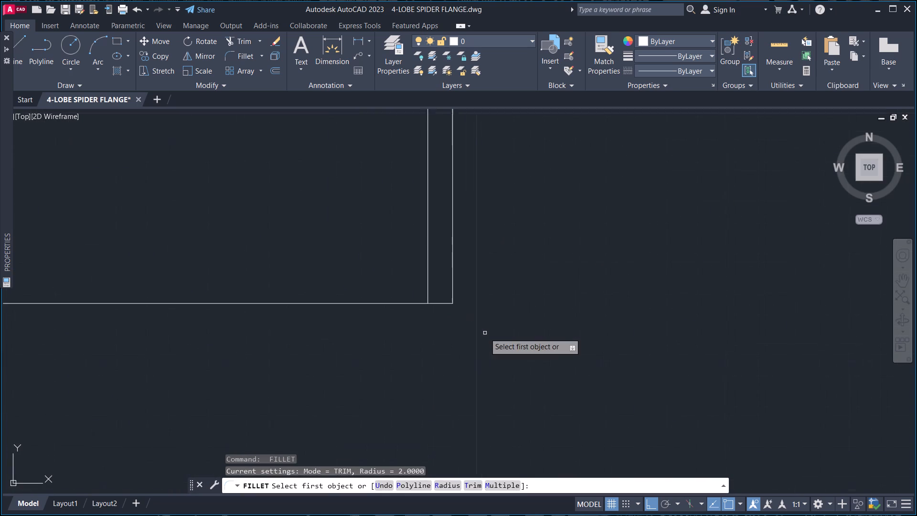
pyautogui.scroll(1, 485, 333)
pyautogui.click(402, 231)
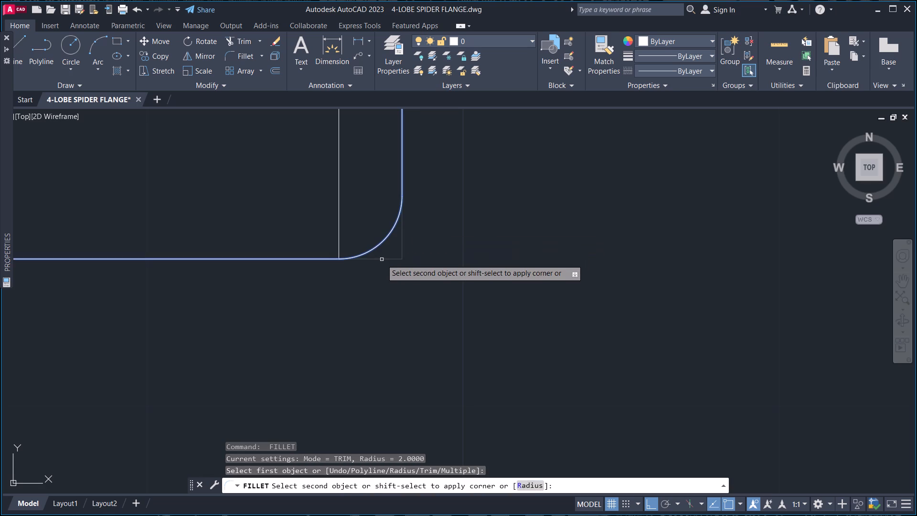
pyautogui.click(382, 258)
# Move the whole 58 by 80 rectangle by its left edge's midpoint onto the midpoint of the larger rectangle's right edge, on the centerline.
pyautogui.scroll(-4, 400, 254)
pyautogui.moveTo(471, 258); pyautogui.dragTo(596, 309, button='middle')
pyautogui.scroll(-4, 554, 299)
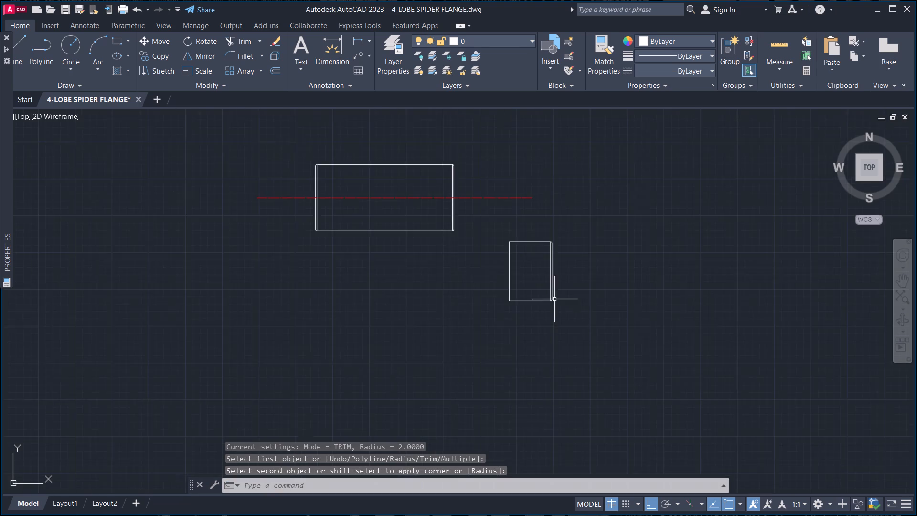
pyautogui.moveTo(597, 299); pyautogui.dragTo(545, 306, button='middle')
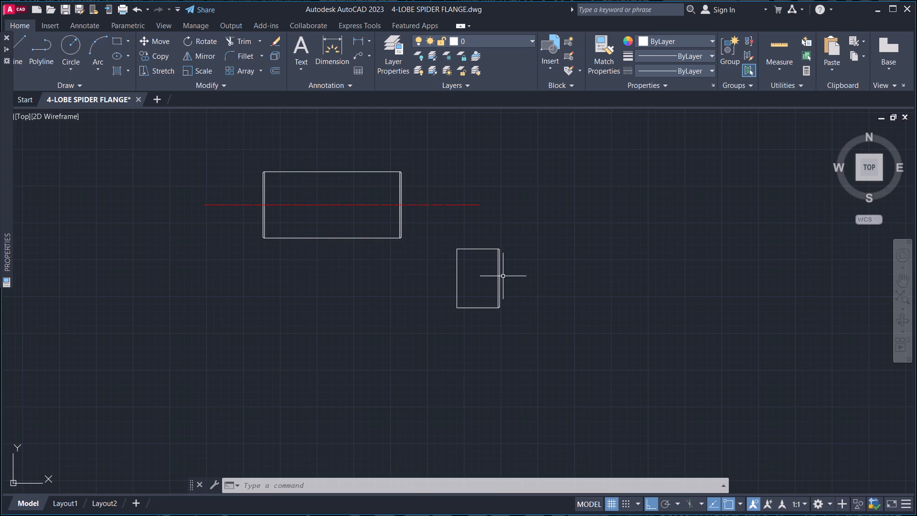
pyautogui.moveTo(513, 258); pyautogui.dragTo(508, 264)
pyautogui.click(447, 294)
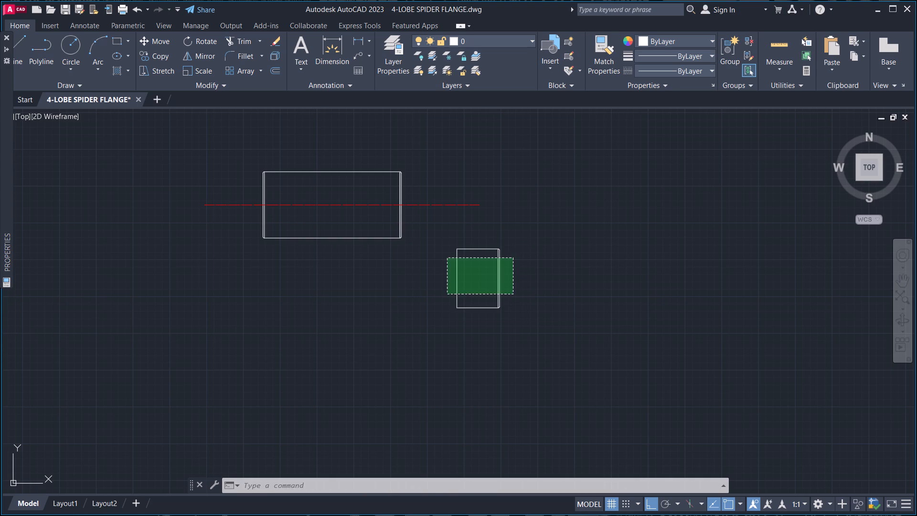
pyautogui.moveTo(548, 230); pyautogui.dragTo(543, 238)
pyautogui.click(437, 334)
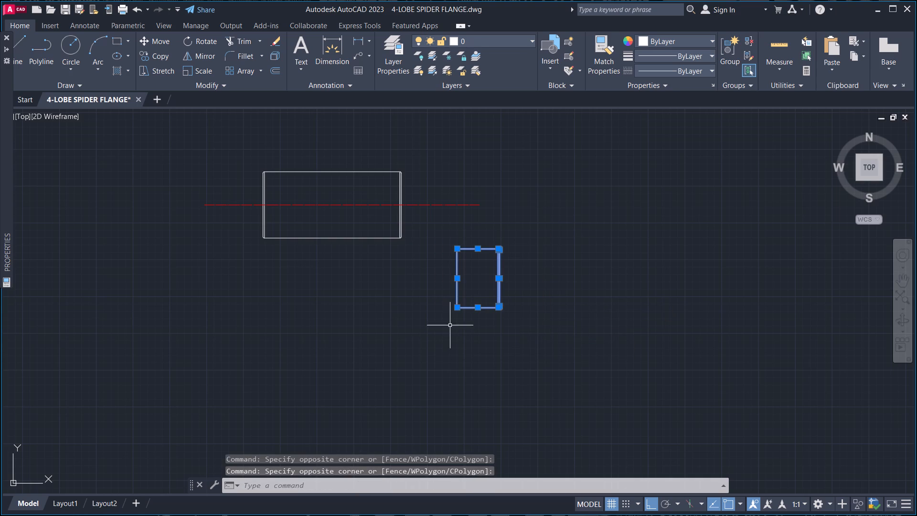
pyautogui.press('m')
pyautogui.press('space')
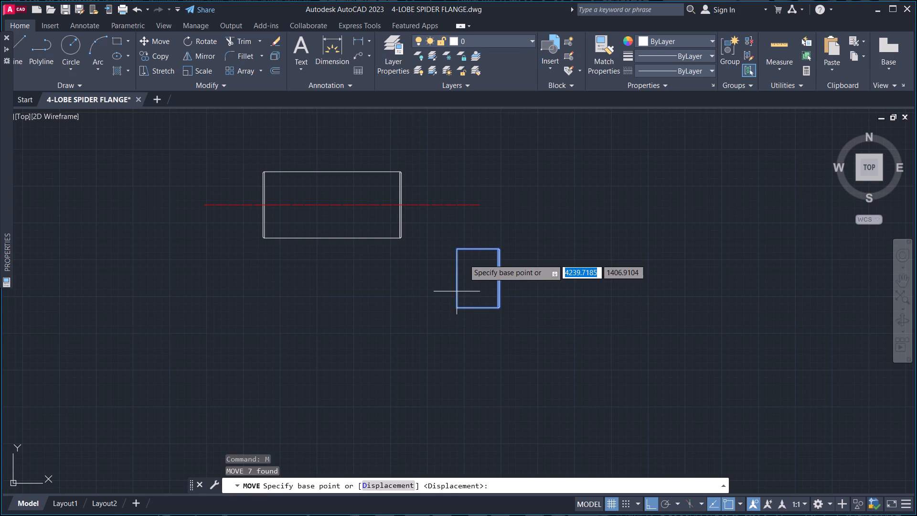
pyautogui.click(455, 281)
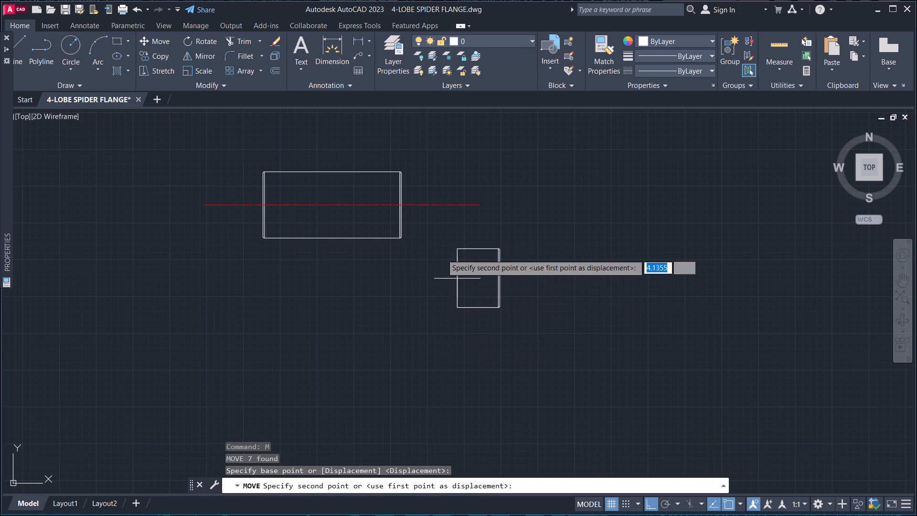
pyautogui.scroll(5, 403, 208)
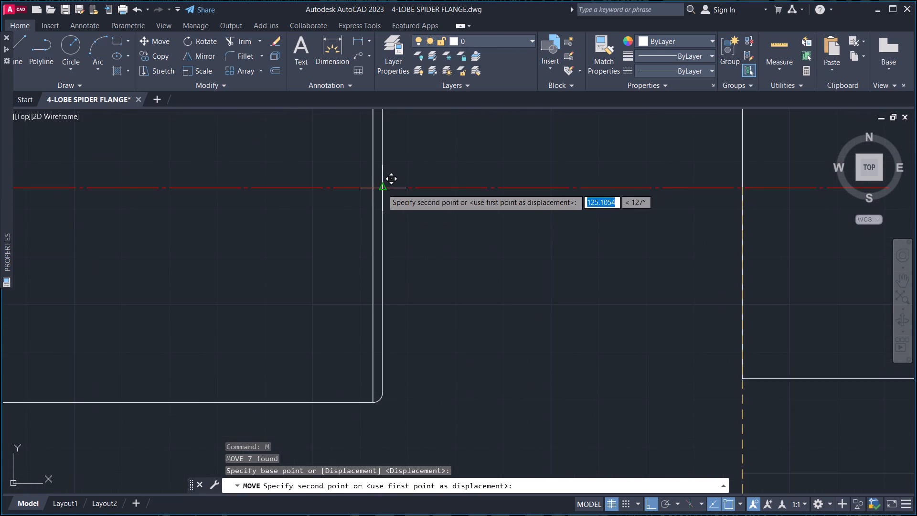
pyautogui.click(382, 189)
pyautogui.scroll(-3, 438, 192)
pyautogui.moveTo(461, 216); pyautogui.dragTo(482, 286, button='middle')
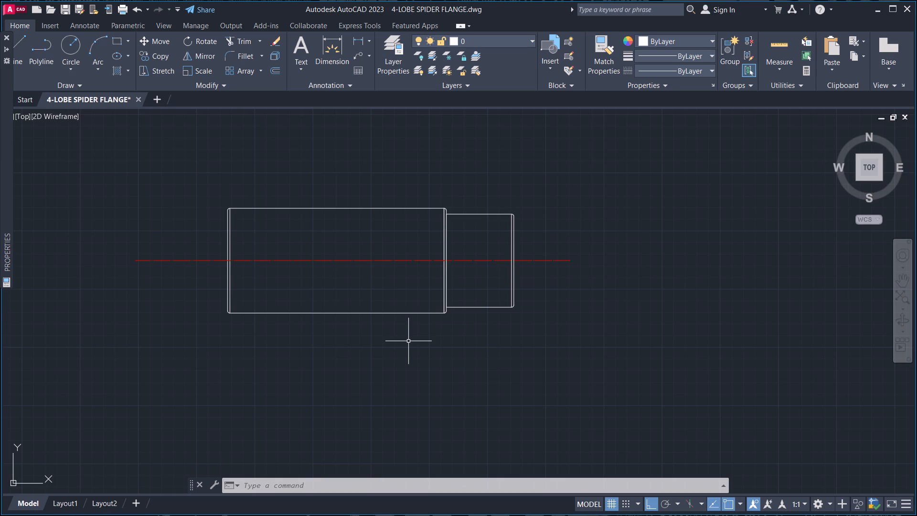
pyautogui.moveTo(427, 354); pyautogui.dragTo(501, 300, button='middle')
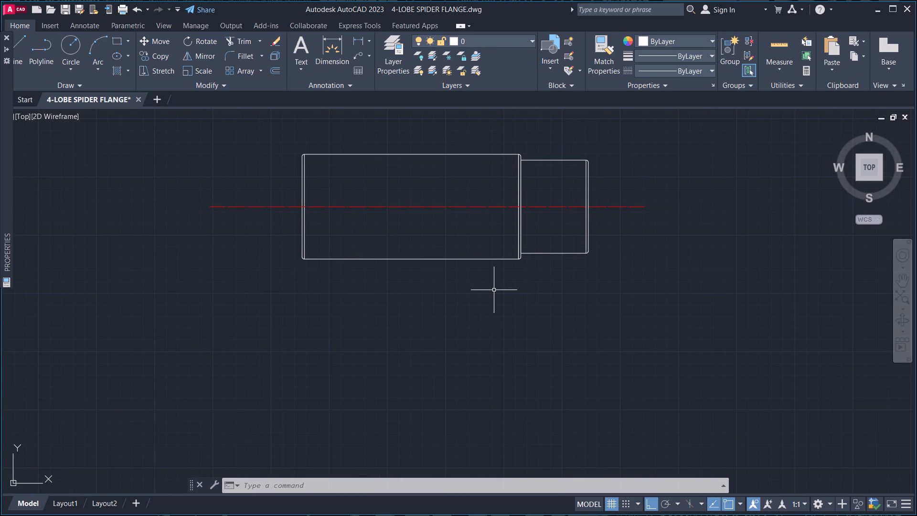
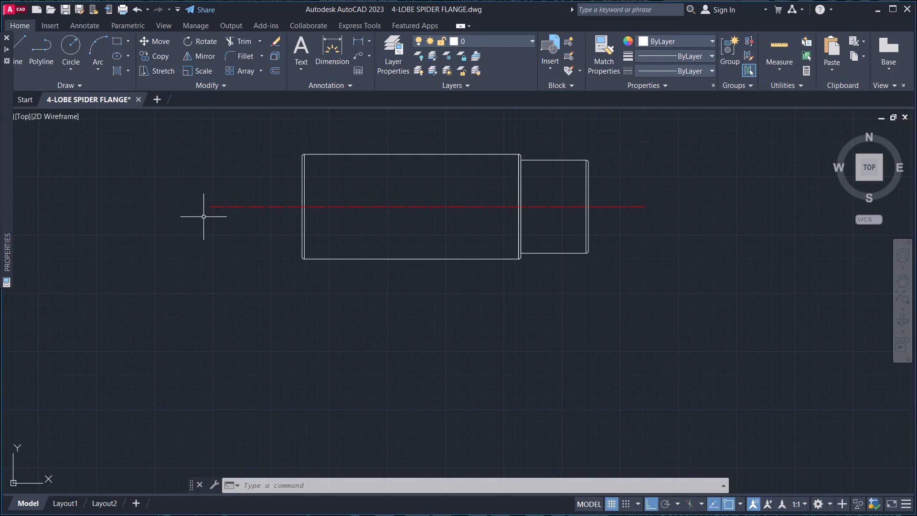
# Draw a circle of radius 12 in the empty space below the larger rectangle.
pyautogui.moveTo(362, 259); pyautogui.dragTo(354, 320, button='middle')
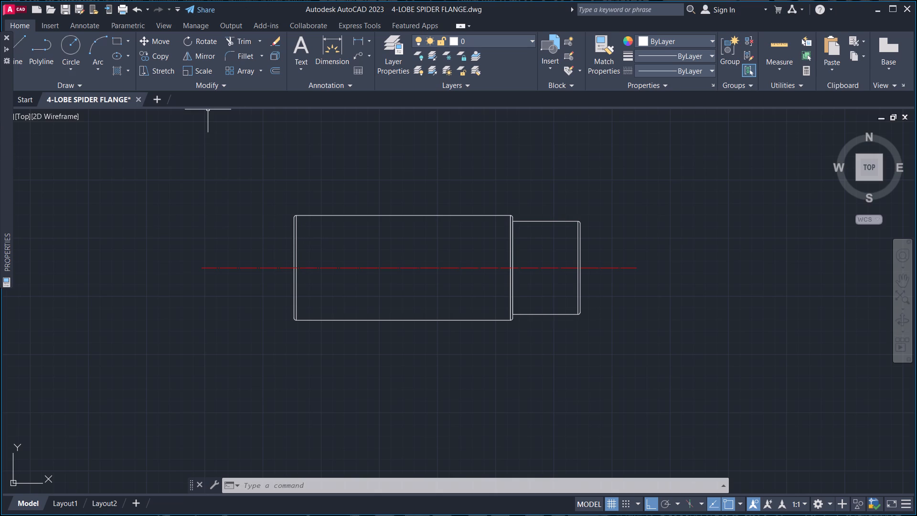
pyautogui.scroll(1, 453, 273)
pyautogui.moveTo(340, 272); pyautogui.dragTo(408, 286, button='middle')
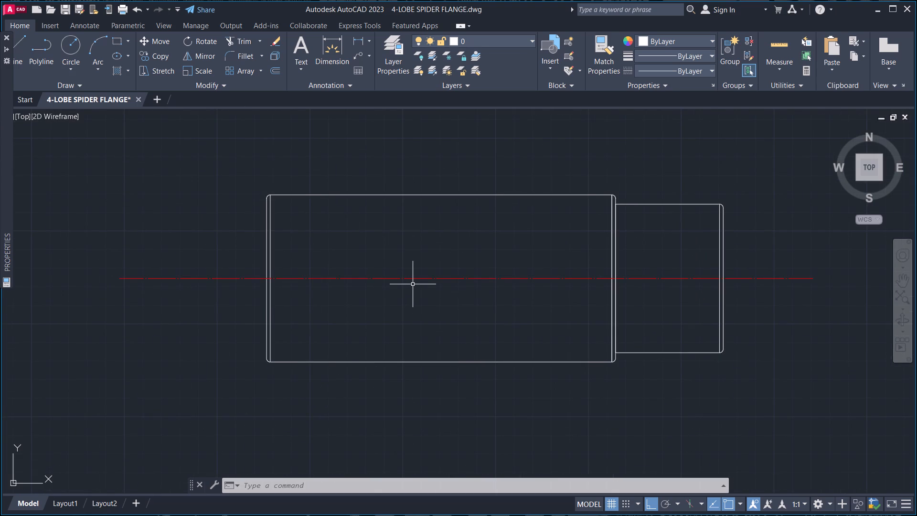
pyautogui.press('c')
pyautogui.press('space')
pyautogui.moveTo(410, 331); pyautogui.dragTo(444, 173, button='middle')
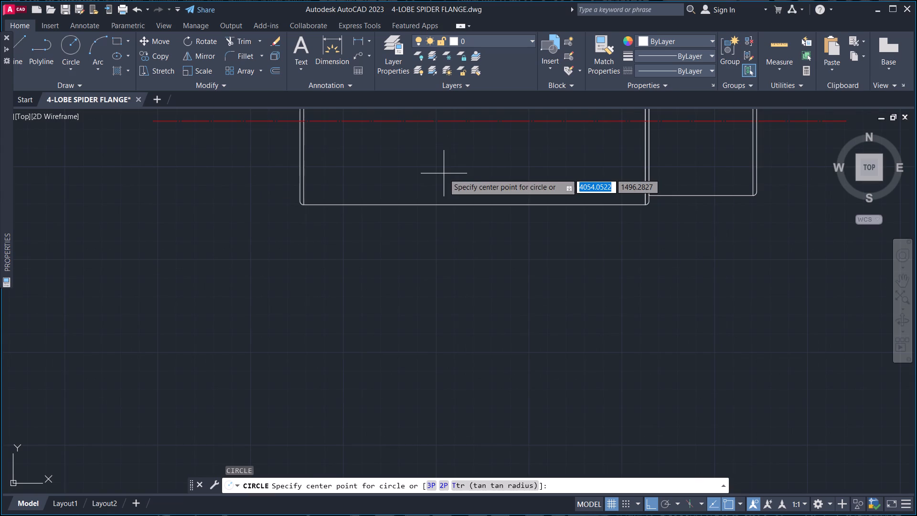
pyautogui.click(396, 334)
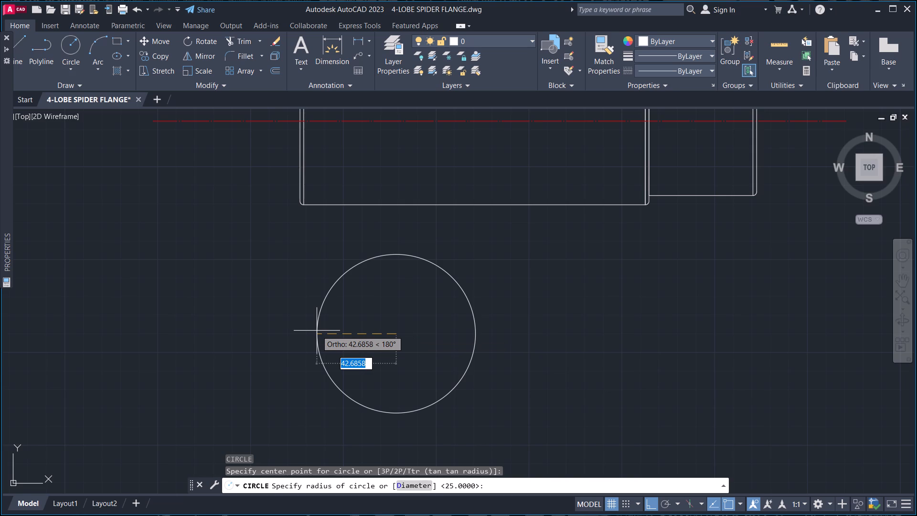
pyautogui.write('12')
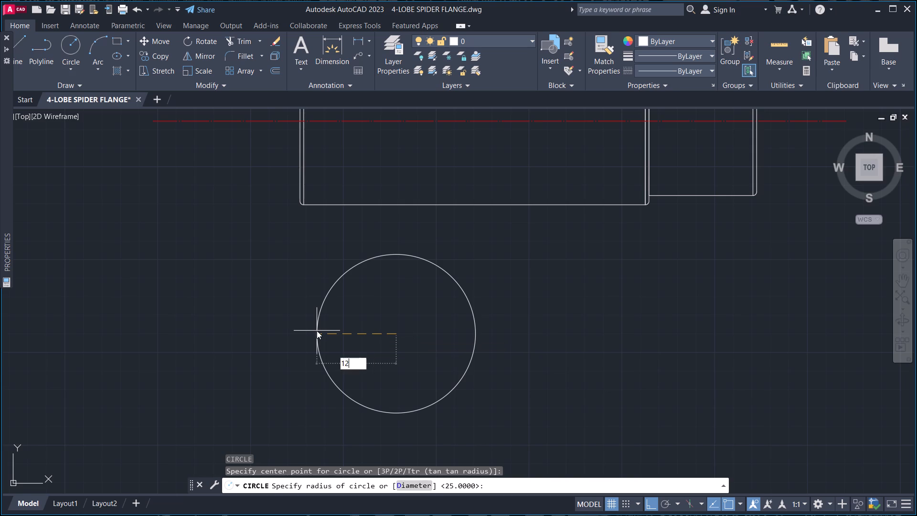
pyautogui.press('Return')
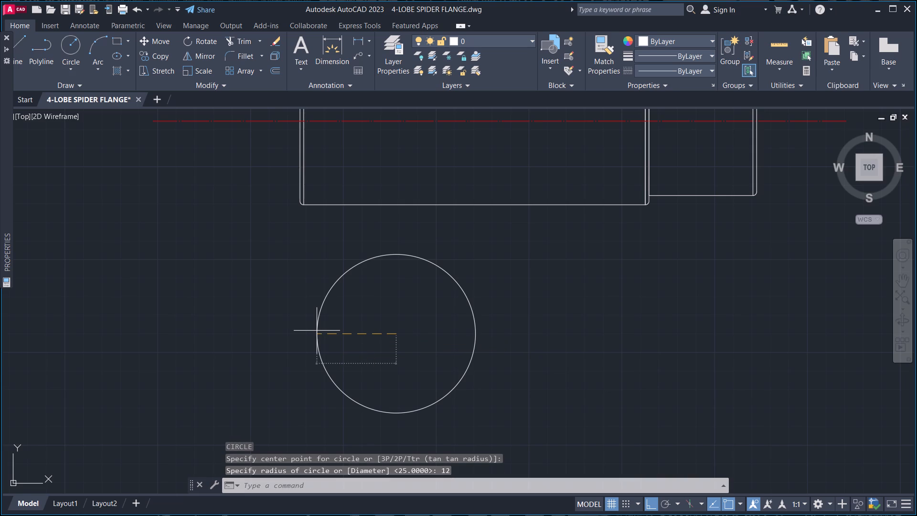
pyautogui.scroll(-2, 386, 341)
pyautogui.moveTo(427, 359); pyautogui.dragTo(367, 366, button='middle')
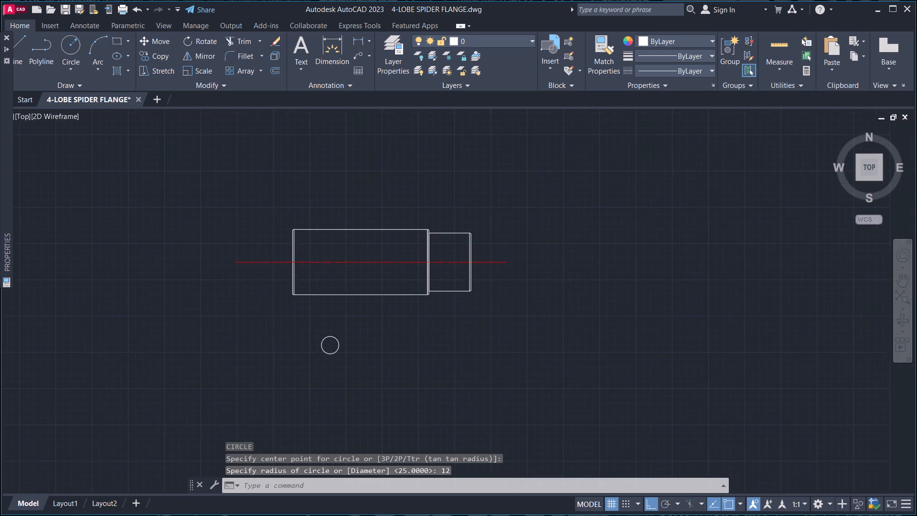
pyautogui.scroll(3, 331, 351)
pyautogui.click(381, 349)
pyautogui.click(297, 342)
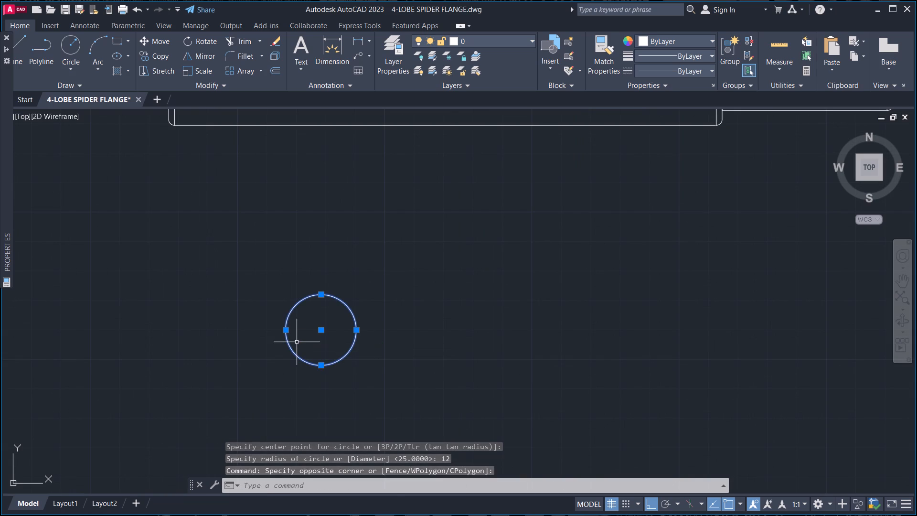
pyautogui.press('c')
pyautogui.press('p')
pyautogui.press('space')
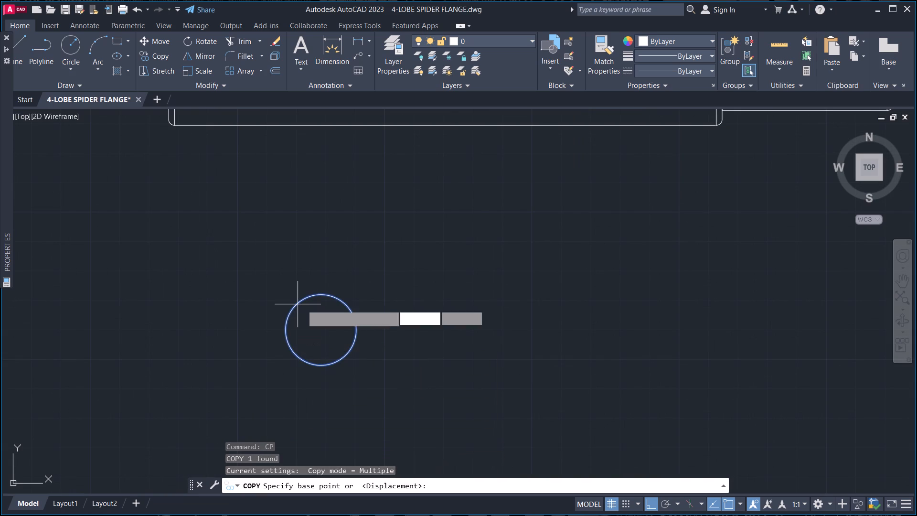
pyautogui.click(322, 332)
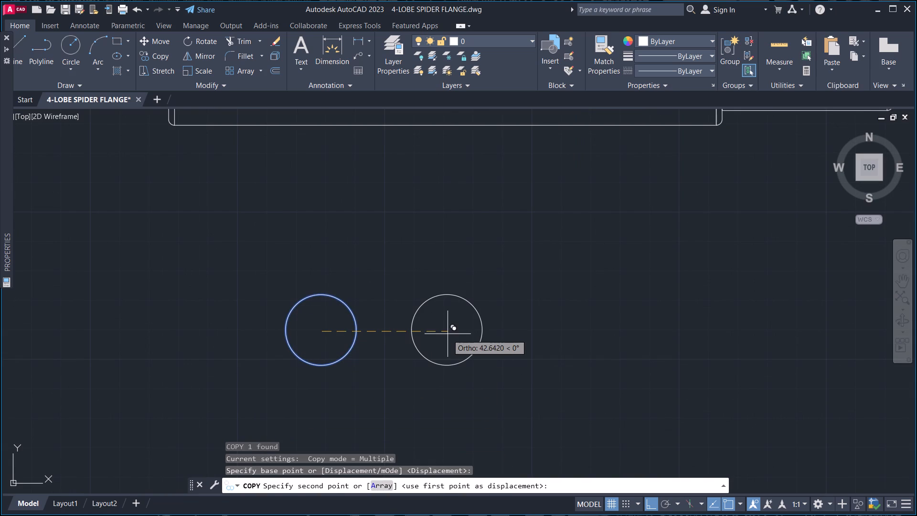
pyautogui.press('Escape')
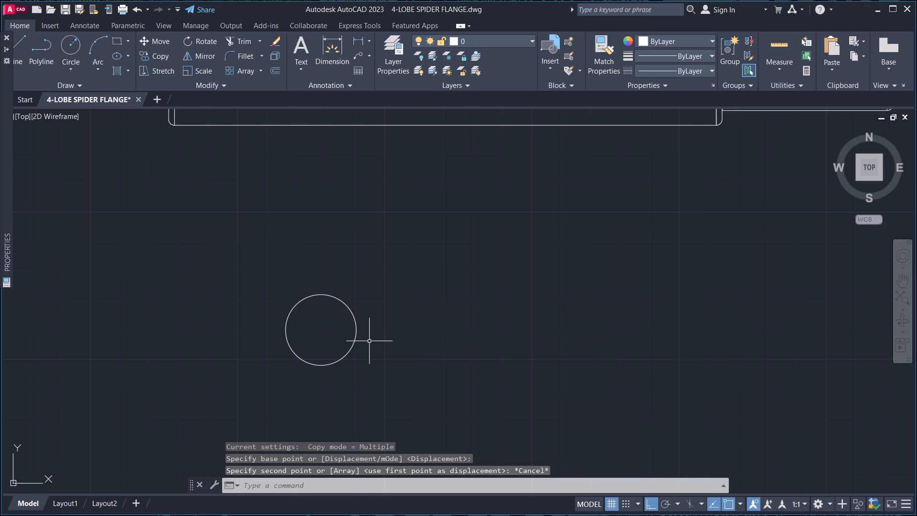
# Copy the radius 12 circle from its center 100 units horizontally to the right.
pyautogui.moveTo(382, 323); pyautogui.dragTo(373, 328)
pyautogui.click(279, 335)
pyautogui.press('c')
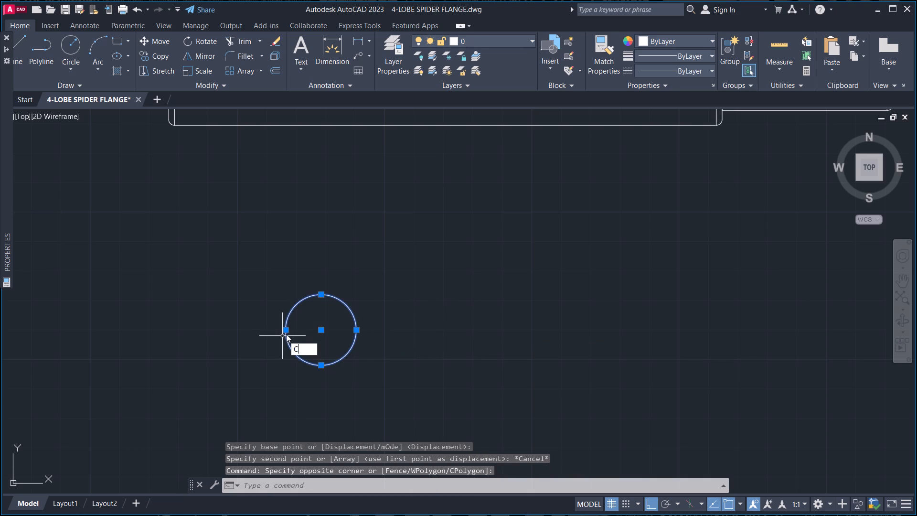
pyautogui.press('p')
pyautogui.press('space')
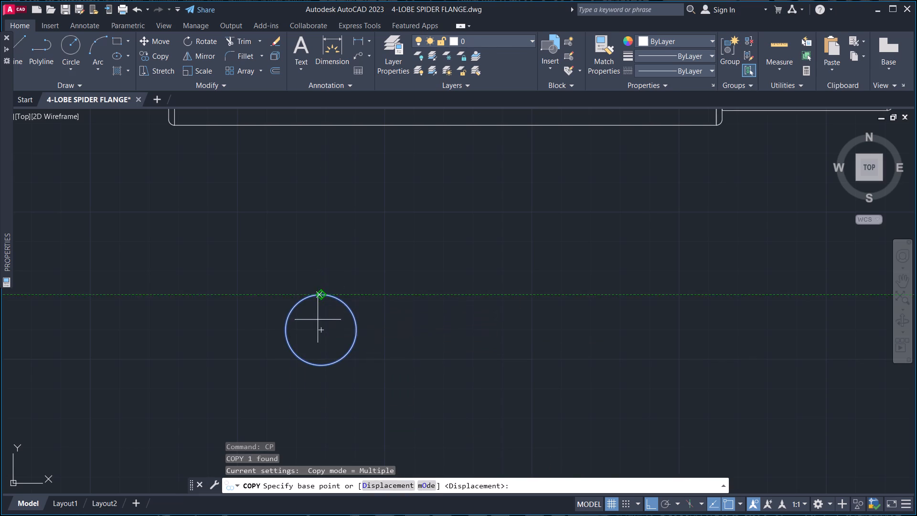
pyautogui.click(321, 330)
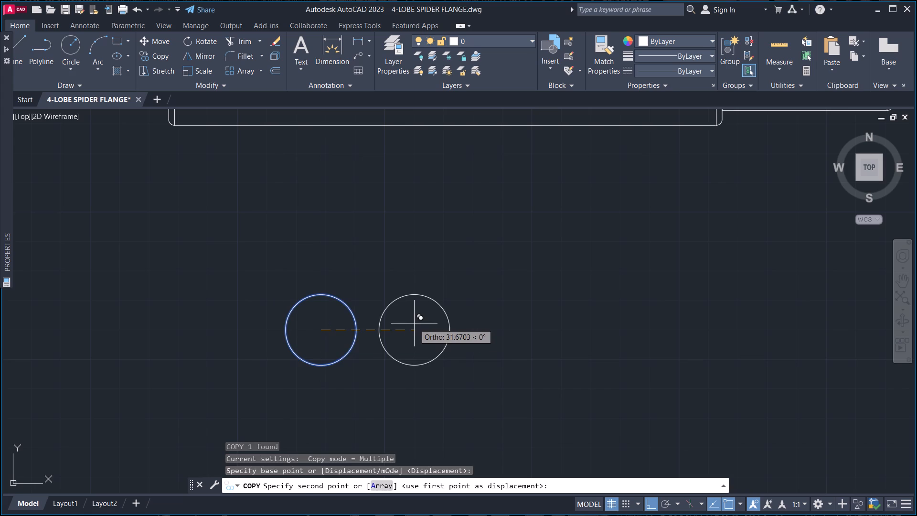
pyautogui.write('100')
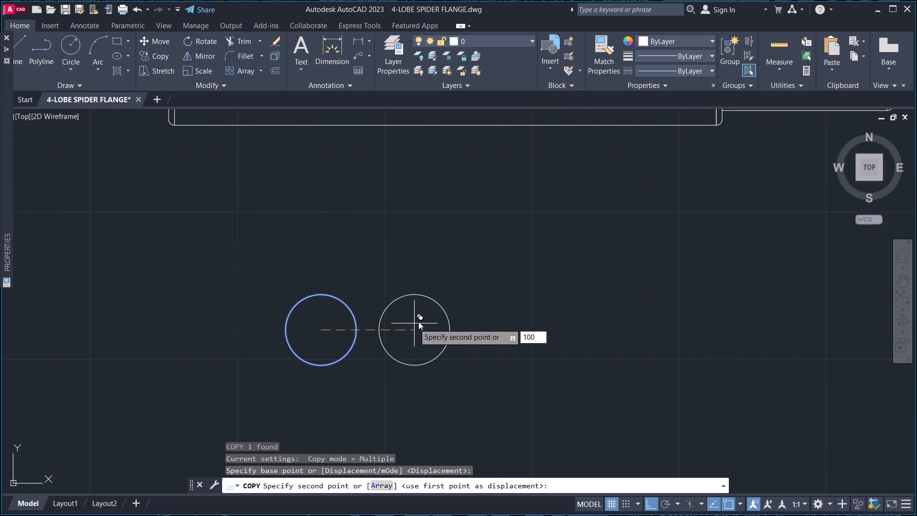
pyautogui.press('Return')
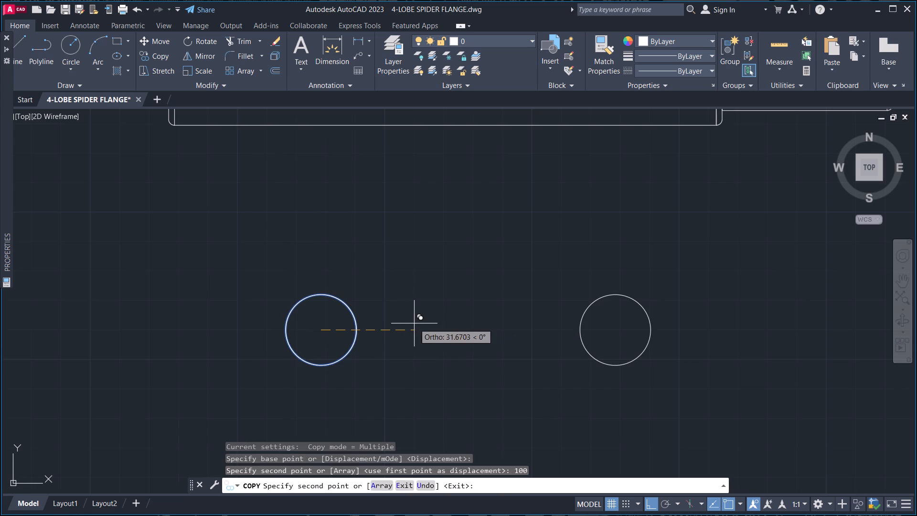
pyautogui.press('`')
pyautogui.press('Escape')
pyautogui.press('Escape')
pyautogui.press('Escape')
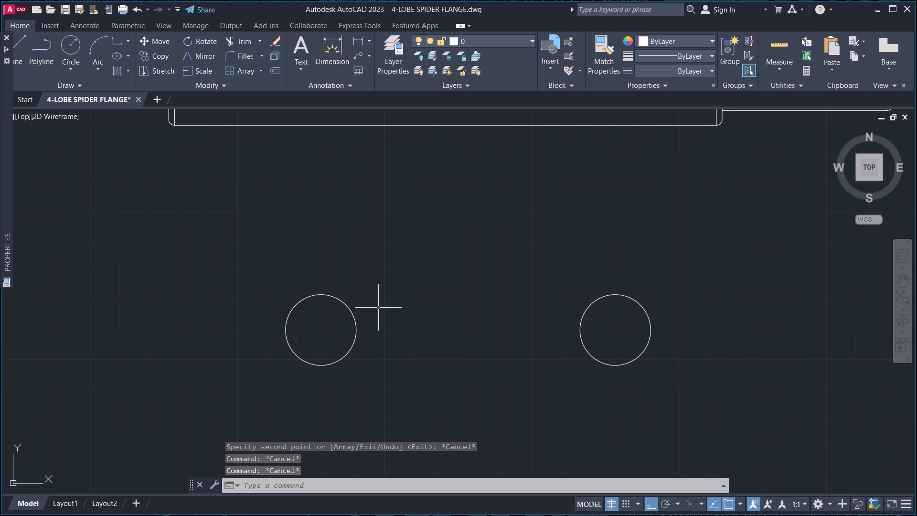
# Draw two horizontal lines joining the circles, one between their top quadrants and one between their bottom quadrants.
pyautogui.press('l')
pyautogui.press('space')
pyautogui.click(319, 294)
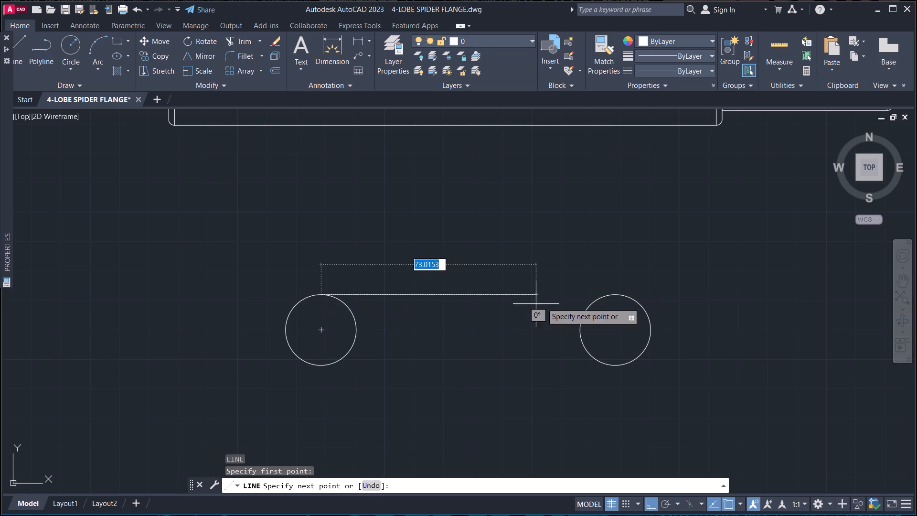
pyautogui.click(618, 297)
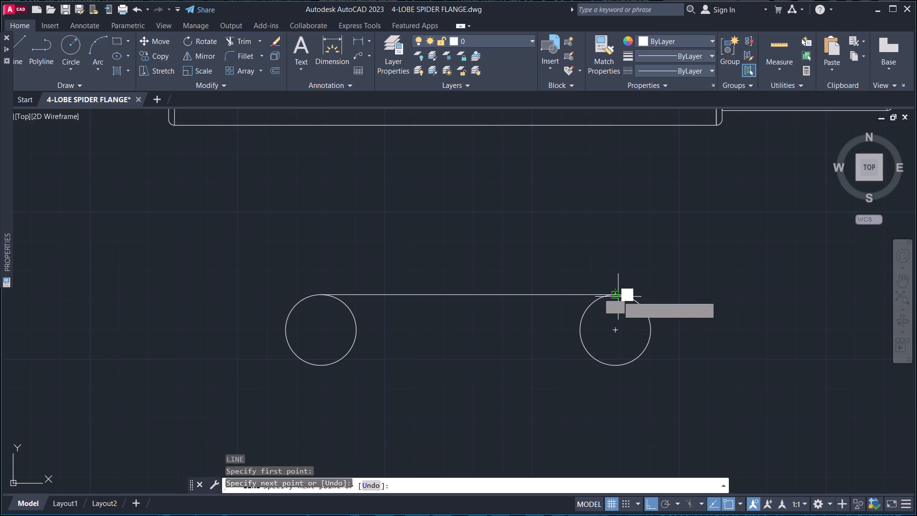
pyautogui.press('Escape')
pyautogui.write('L')
pyautogui.press('space')
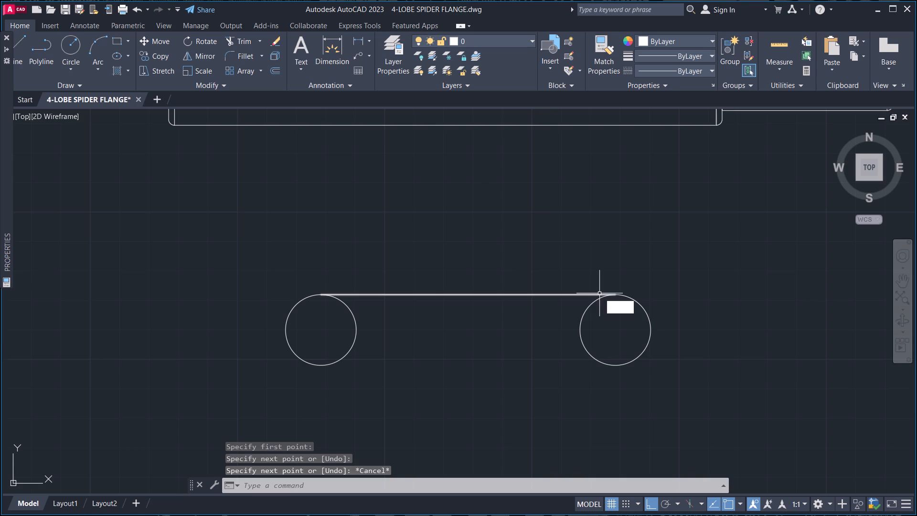
pyautogui.click(319, 366)
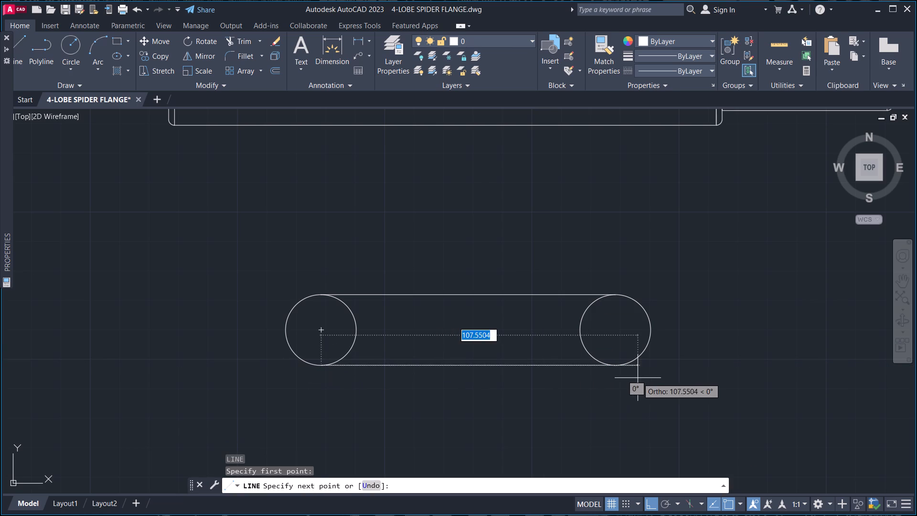
pyautogui.click(615, 365)
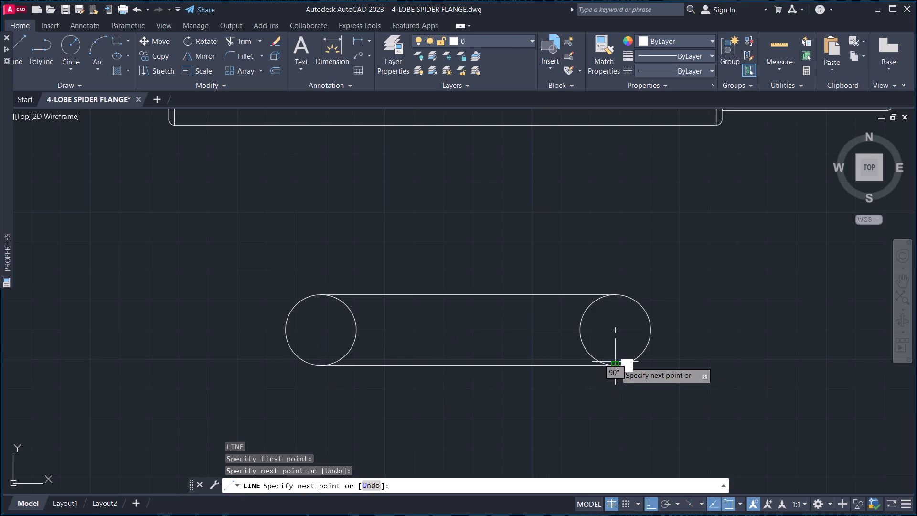
pyautogui.press('Escape')
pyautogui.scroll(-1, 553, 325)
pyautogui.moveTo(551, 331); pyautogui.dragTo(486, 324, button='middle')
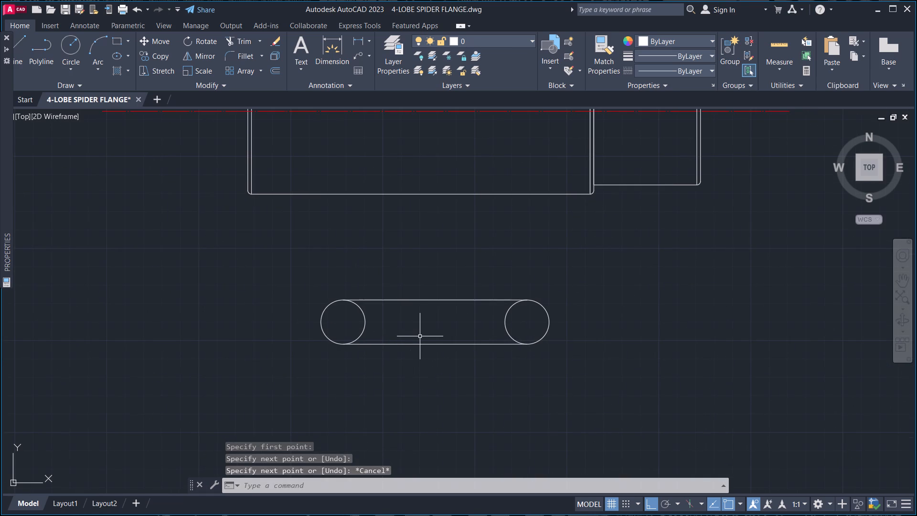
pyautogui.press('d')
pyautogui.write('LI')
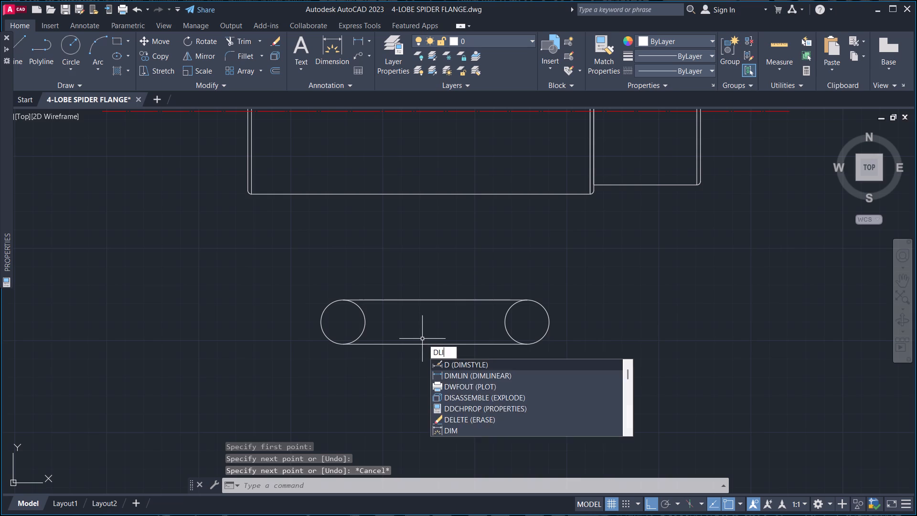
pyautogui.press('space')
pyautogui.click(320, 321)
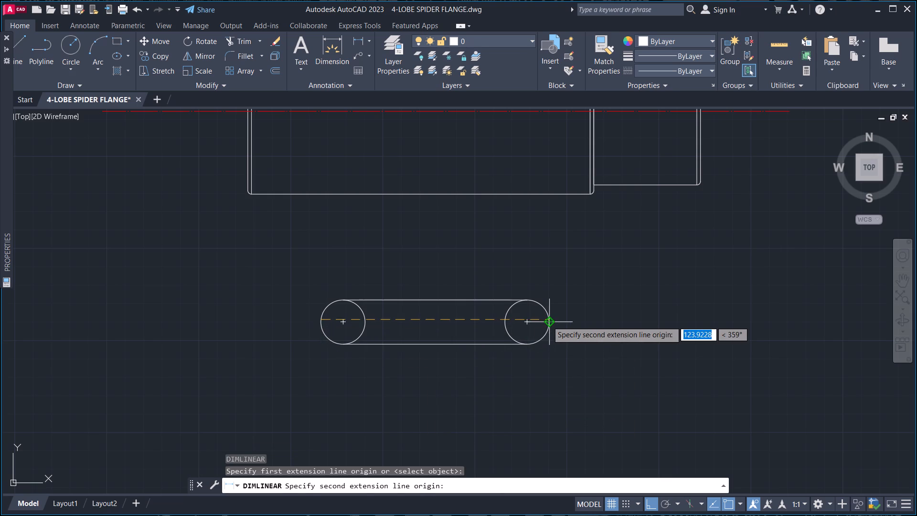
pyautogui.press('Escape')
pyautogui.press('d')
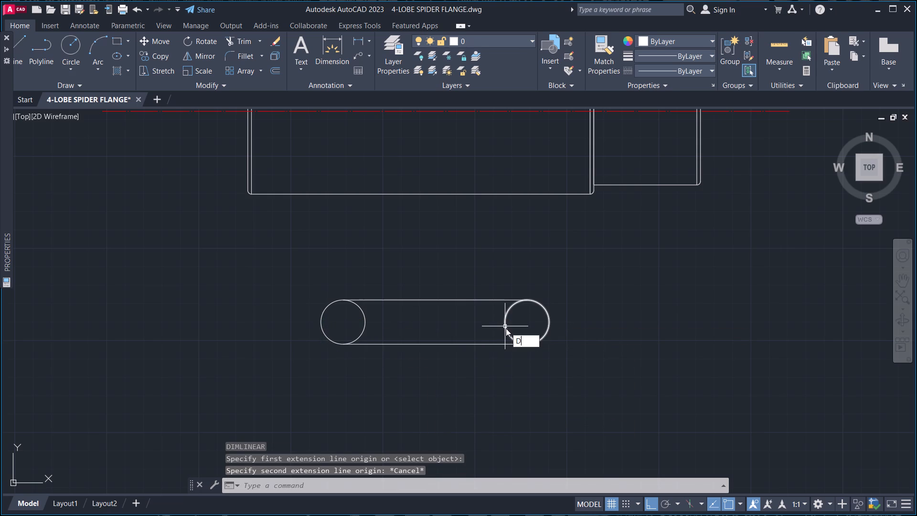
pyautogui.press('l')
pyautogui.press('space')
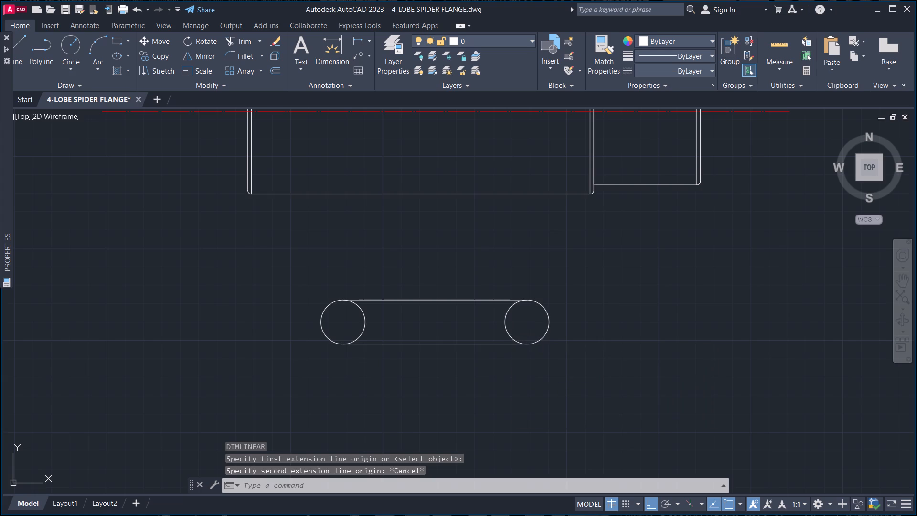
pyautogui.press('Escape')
# Add a horizontal linear dimension below the slot, from the left circle's outer quadrant to the right circle's outer quadrant.
pyautogui.press('d')
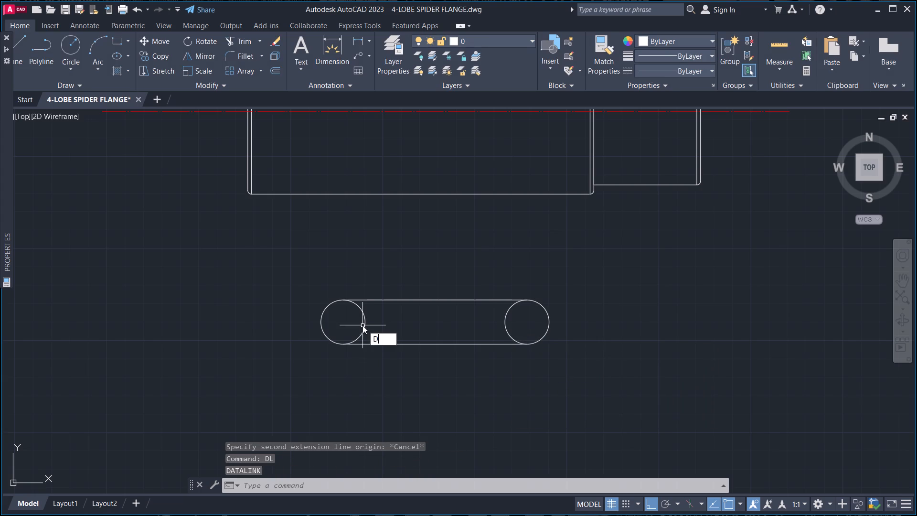
pyautogui.write('LI')
pyautogui.press('space')
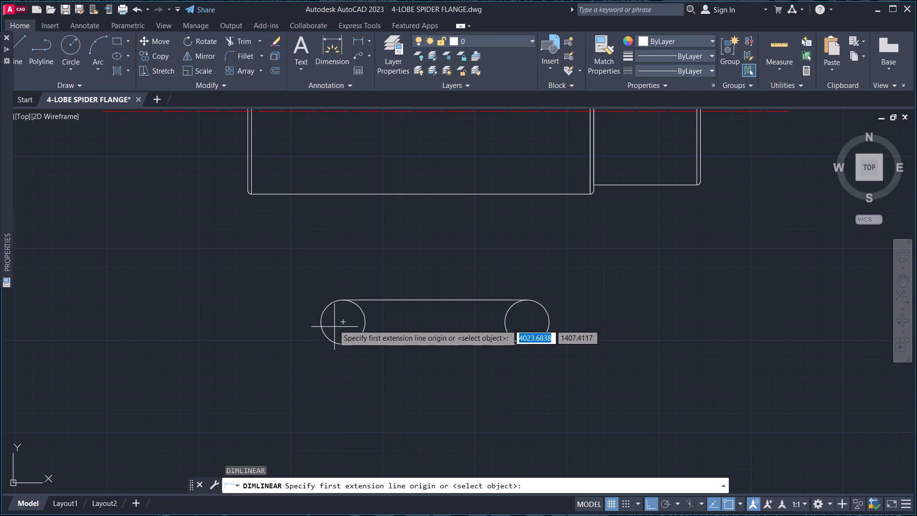
pyautogui.click(320, 325)
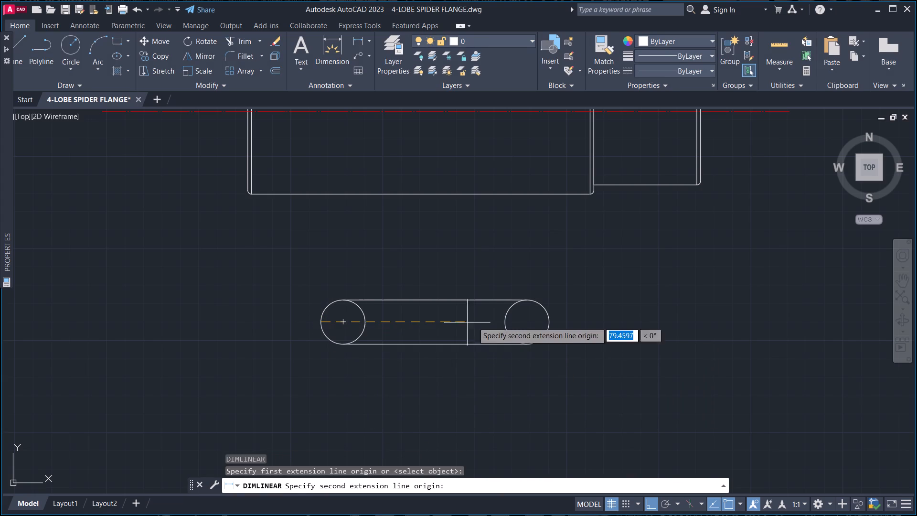
pyautogui.click(550, 321)
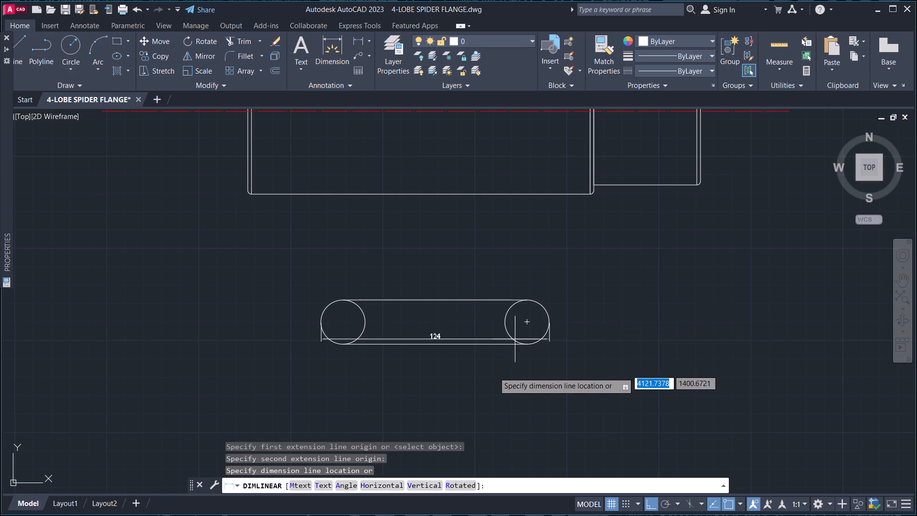
pyautogui.click(491, 379)
# Stretch the slot's right end, including its circle, both joining lines and the dimension, 24 units horizontally to the left.
pyautogui.moveTo(486, 359); pyautogui.dragTo(484, 307, button='middle')
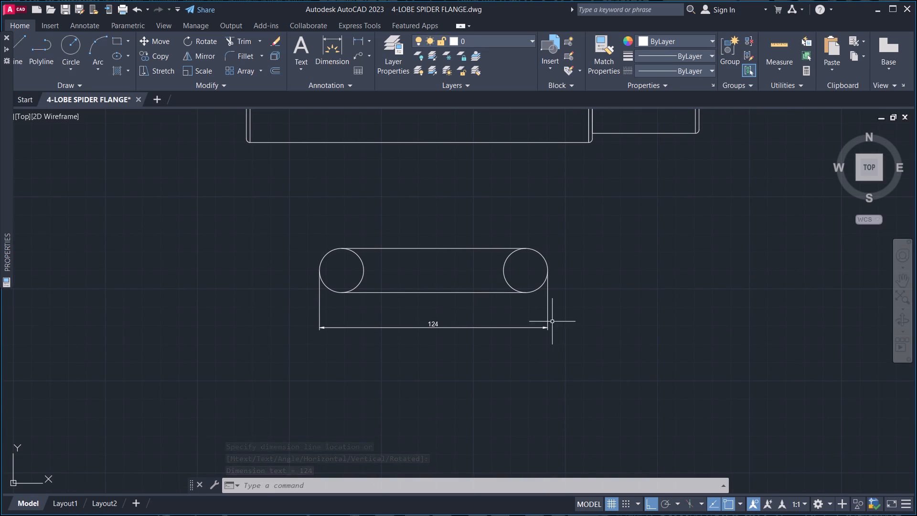
pyautogui.moveTo(564, 311); pyautogui.dragTo(558, 298)
pyautogui.click(493, 227)
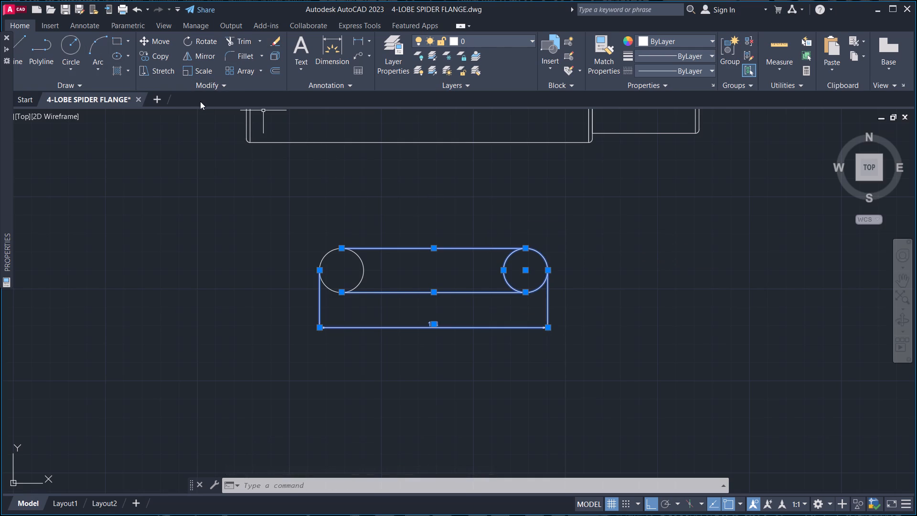
pyautogui.press('s')
pyautogui.press('space')
pyautogui.click(578, 338)
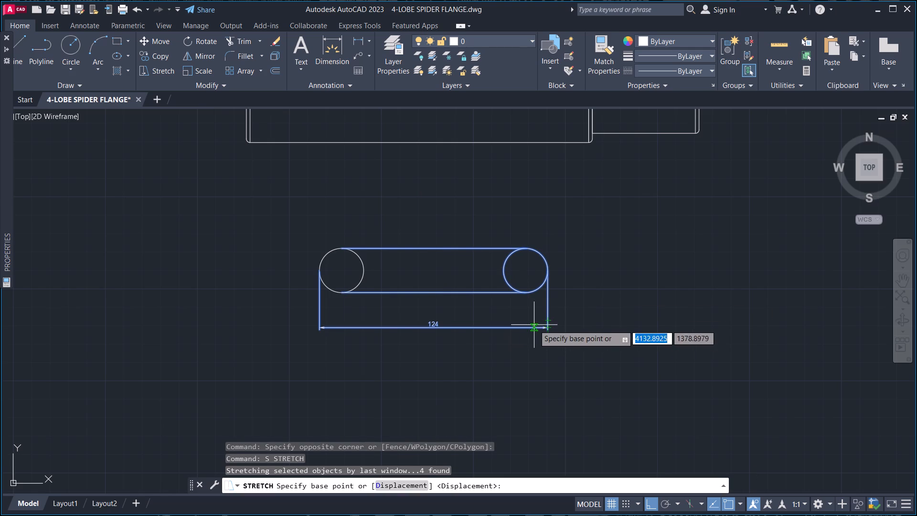
pyautogui.moveTo(576, 307); pyautogui.dragTo(551, 307)
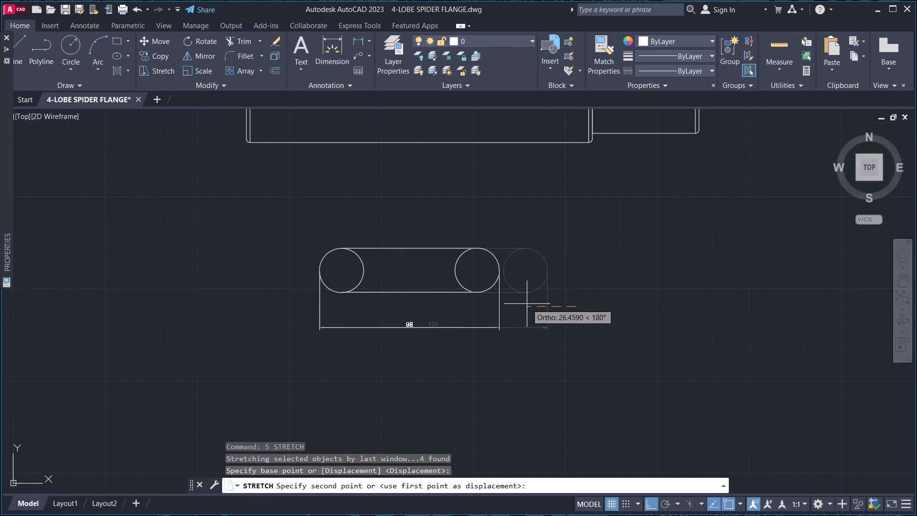
pyautogui.write('12')
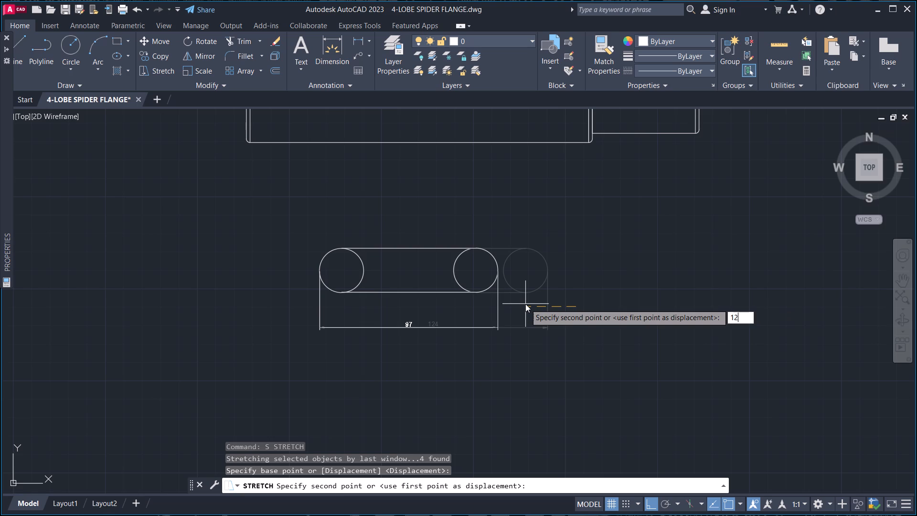
pyautogui.press('BackSpace')
pyautogui.press('BackSpace')
pyautogui.write('24')
pyautogui.press('Return')
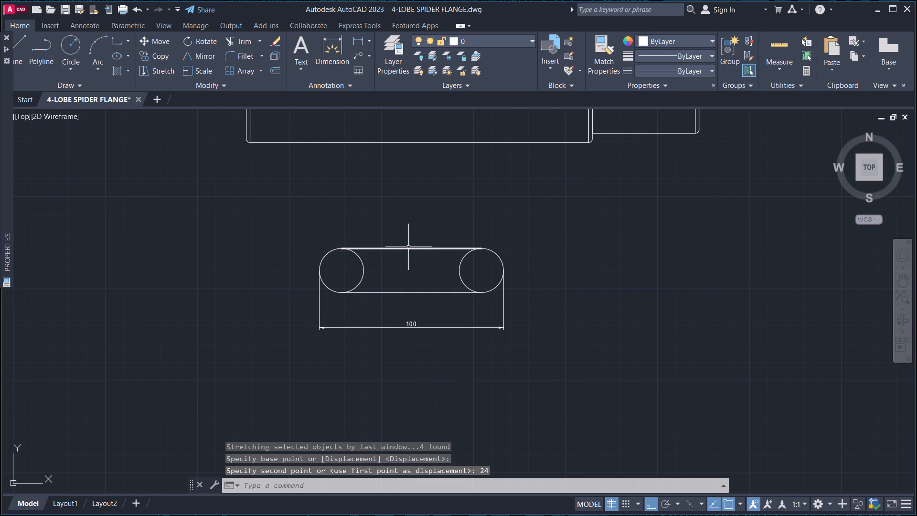
pyautogui.press('Escape')
# Trim away the inner halves of both end circles to leave a clean slot outline.
pyautogui.scroll(1, 452, 274)
pyautogui.moveTo(400, 274); pyautogui.dragTo(436, 315, button='middle')
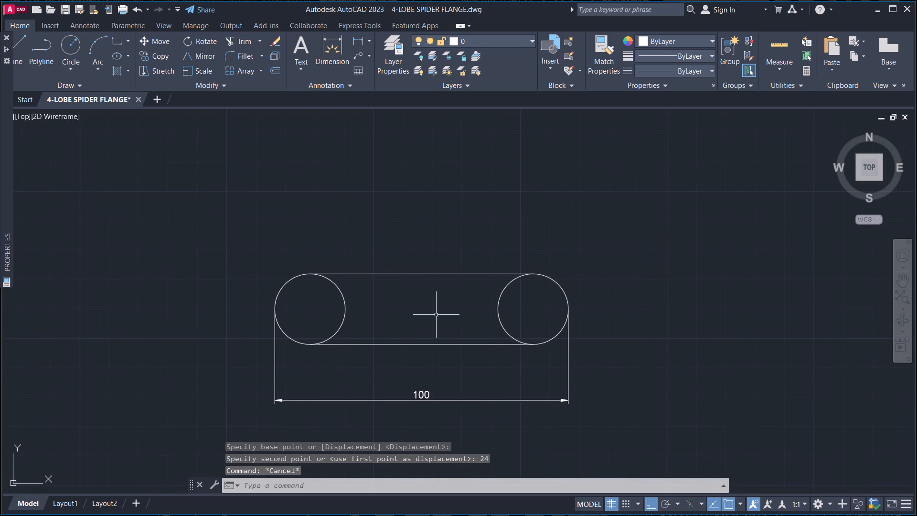
pyautogui.write('TR')
pyautogui.press('space')
pyautogui.click(359, 307)
pyautogui.click(330, 311)
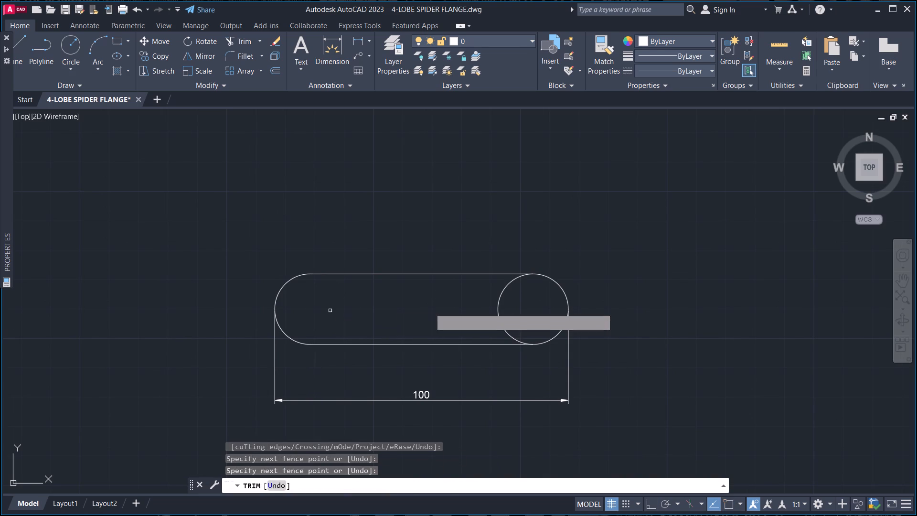
pyautogui.moveTo(507, 314); pyautogui.dragTo(496, 315)
pyautogui.click(442, 315)
pyautogui.press('Escape')
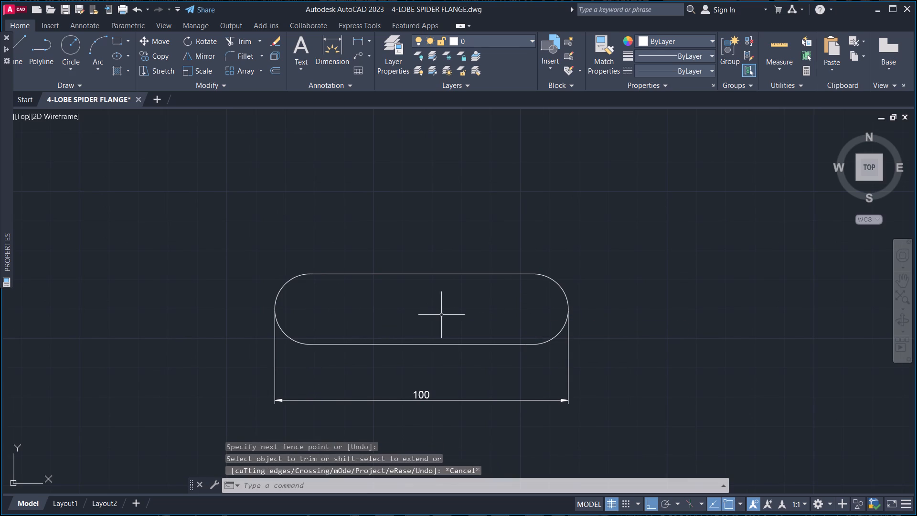
# Draw a horizontal line about 112 units long from the slot's left end quadrant through and past its right end.
pyautogui.write('L')
pyautogui.press('space')
pyautogui.click(273, 312)
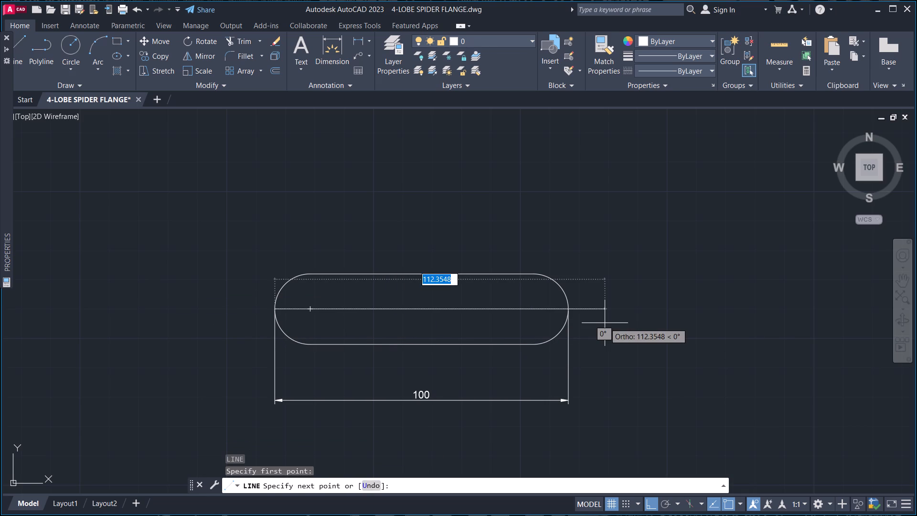
pyautogui.click(605, 323)
pyautogui.press('Escape')
# Move the horizontal line about 7 units left so it extends past both ends of the slot.
pyautogui.click(605, 313)
pyautogui.click(586, 283)
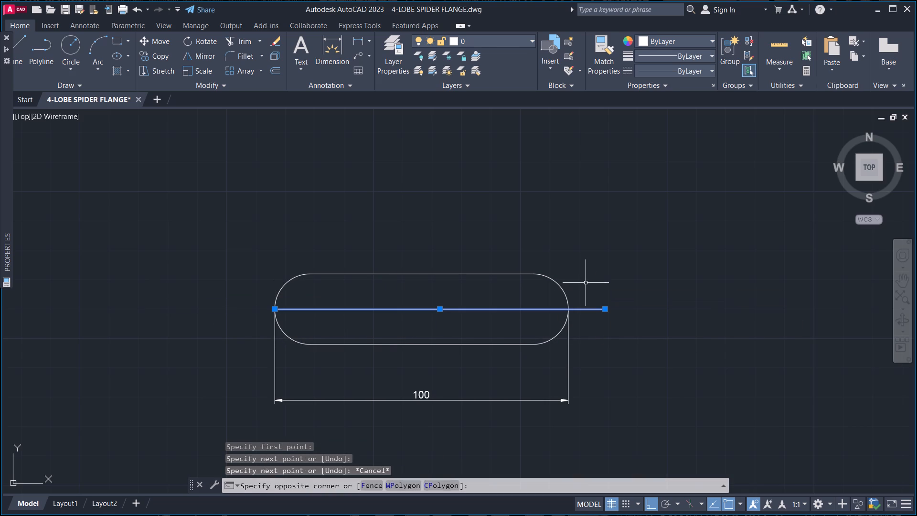
pyautogui.press('m')
pyautogui.press('space')
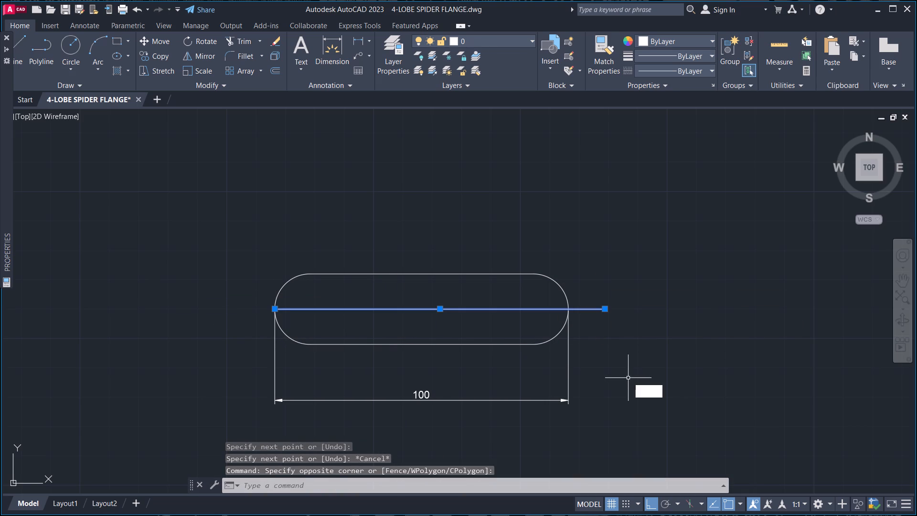
pyautogui.click(641, 343)
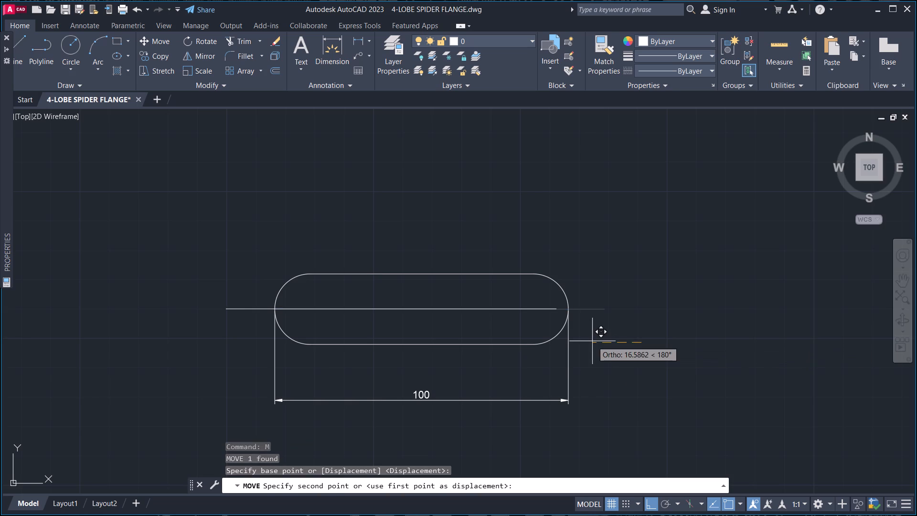
pyautogui.click(620, 342)
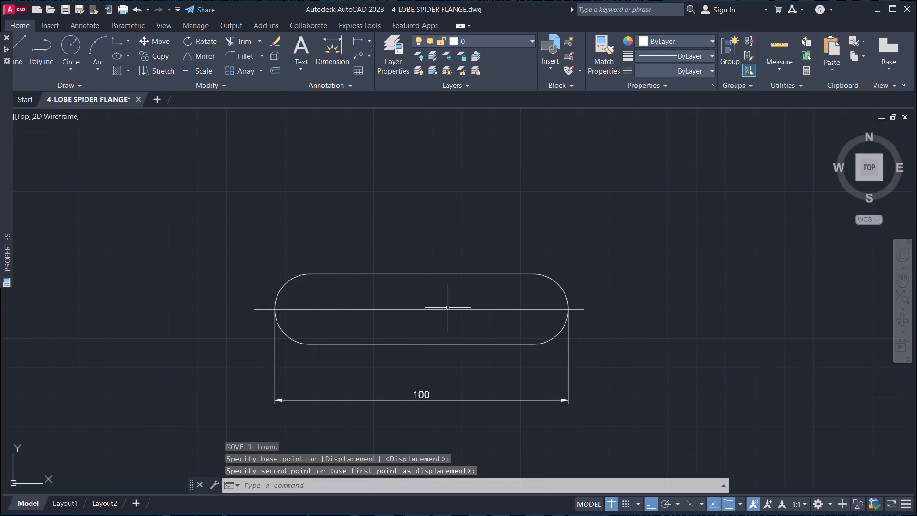
# Assign the slot's horizontal middle line to layer 1 and clear the selection.
pyautogui.click(448, 309)
pyautogui.click(497, 42)
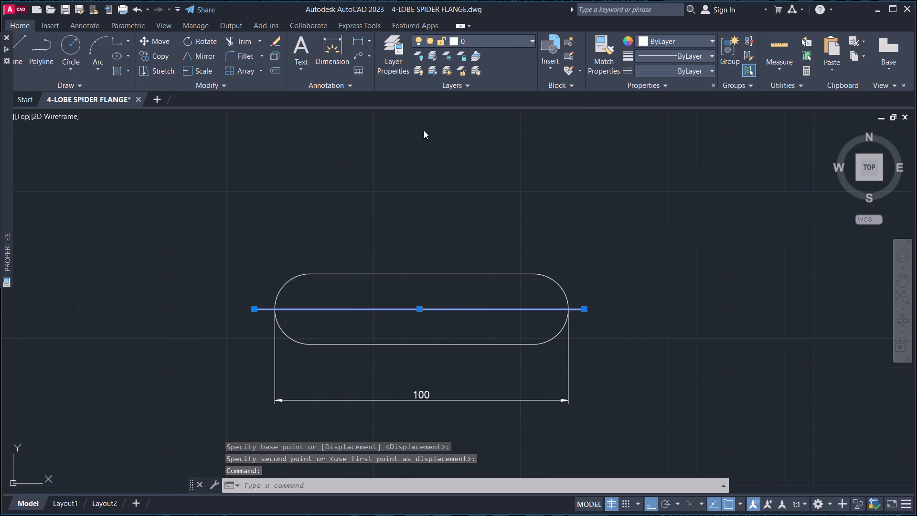
pyautogui.click(501, 69)
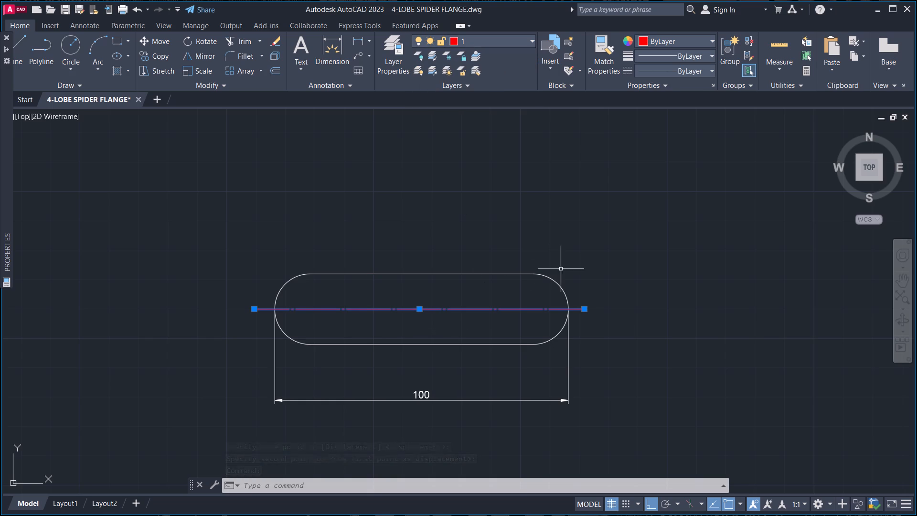
pyautogui.click(538, 233)
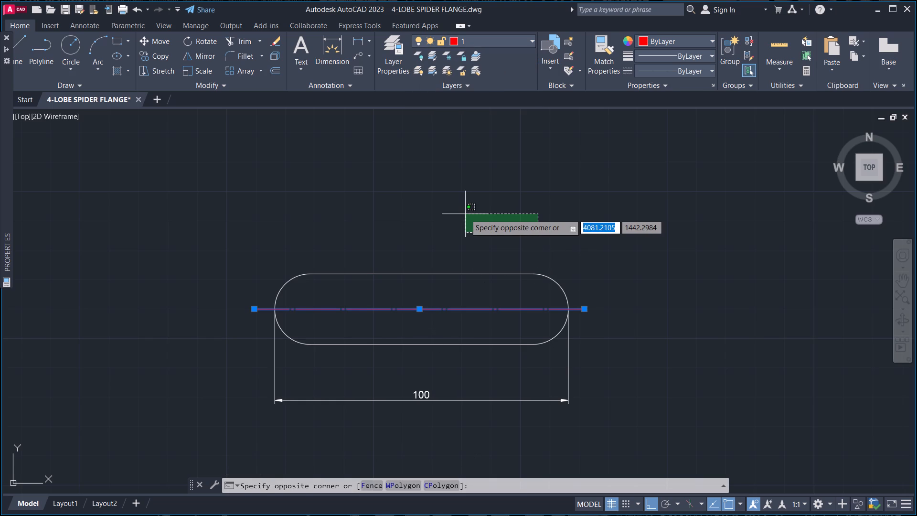
pyautogui.press('Escape')
pyautogui.press('Escape')
pyautogui.press('Escape')
pyautogui.press('Escape')
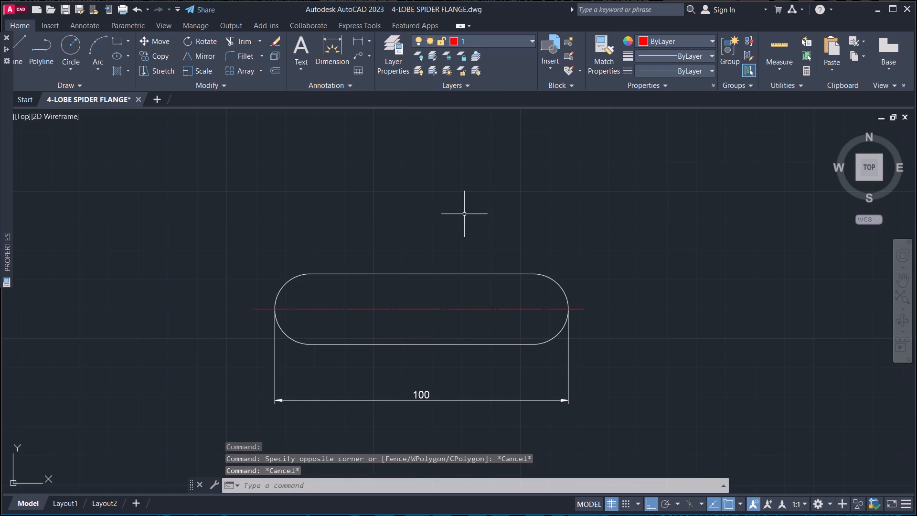
pyautogui.press('Escape')
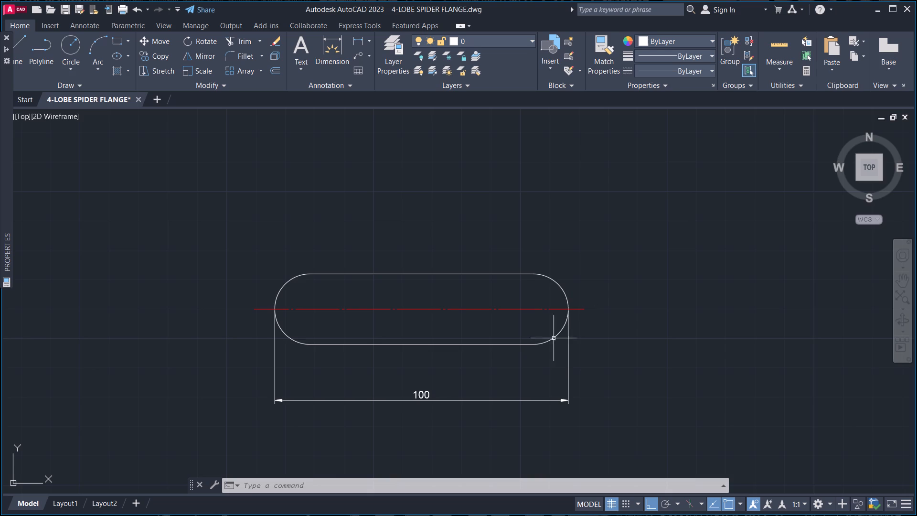
# Add center marks to the left and right end arcs of the slot.
pyautogui.moveTo(495, 308); pyautogui.dragTo(555, 331, button='middle')
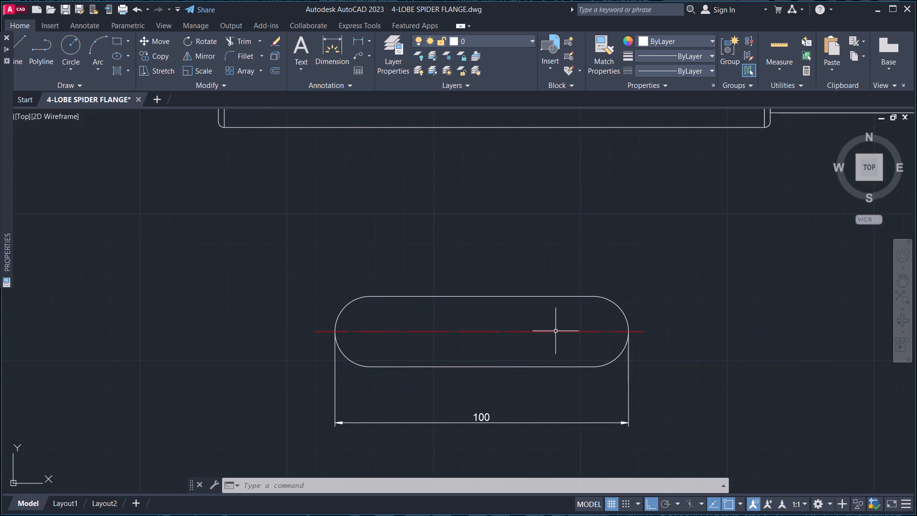
pyautogui.moveTo(541, 339); pyautogui.dragTo(573, 300, button='middle')
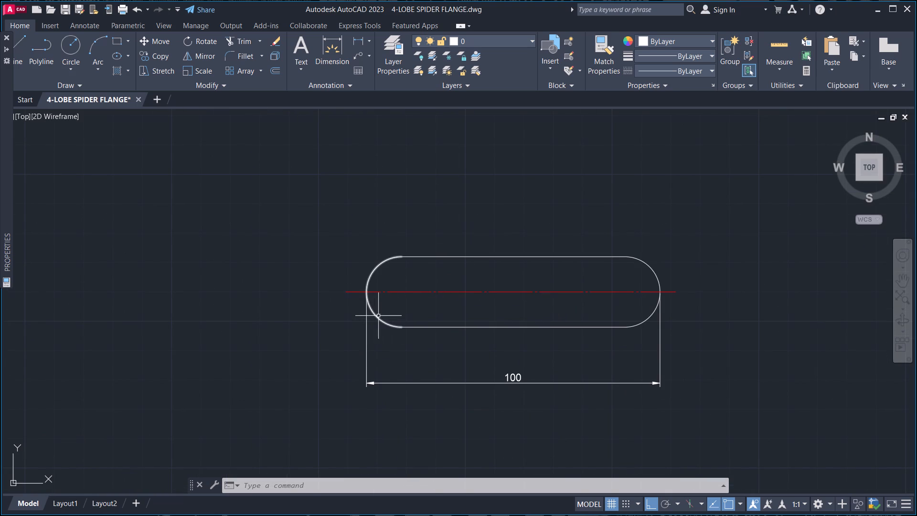
pyautogui.press('c')
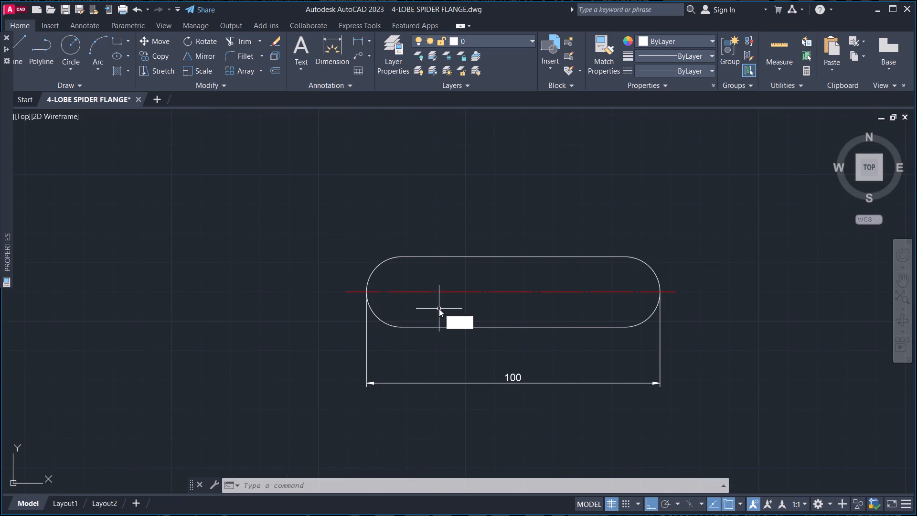
pyautogui.write('M')
pyautogui.press('space')
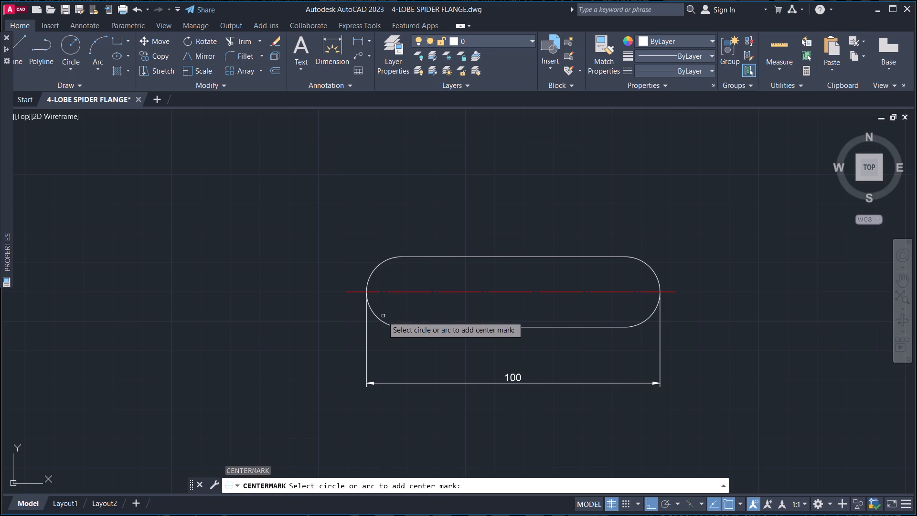
pyautogui.click(376, 318)
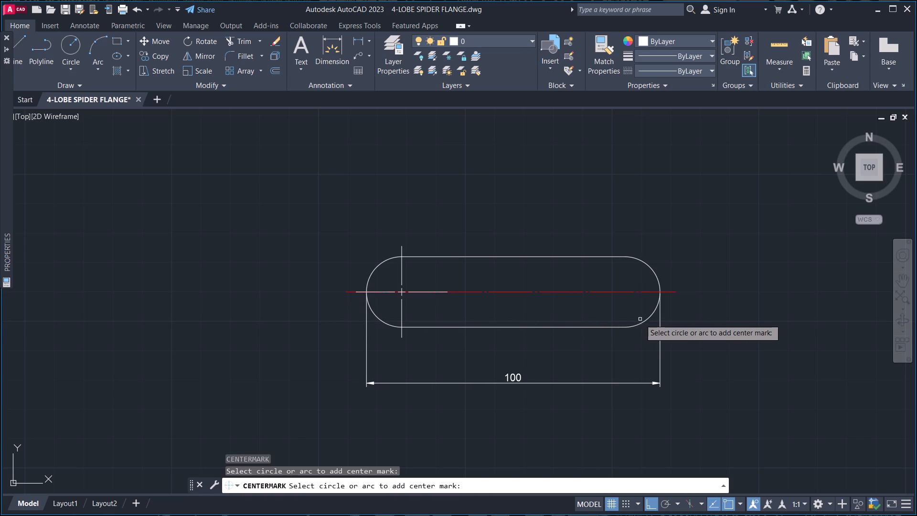
pyautogui.click(646, 322)
pyautogui.press('Escape')
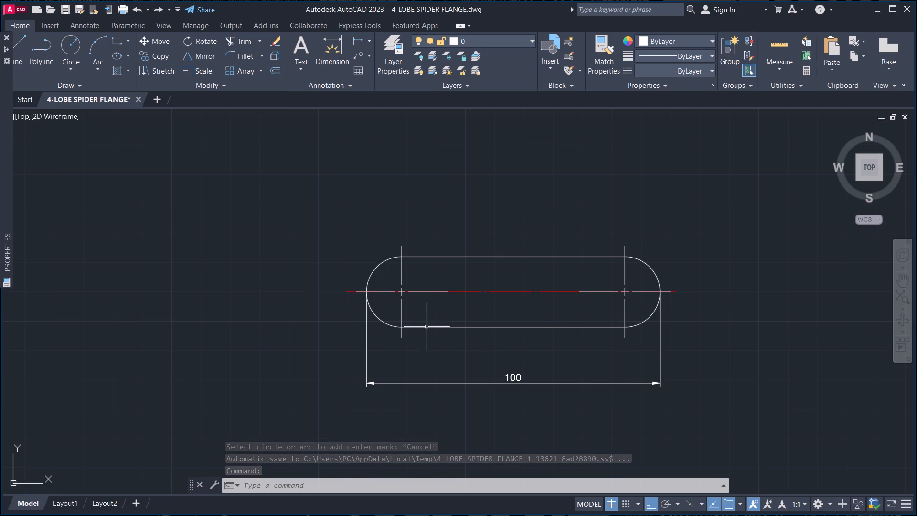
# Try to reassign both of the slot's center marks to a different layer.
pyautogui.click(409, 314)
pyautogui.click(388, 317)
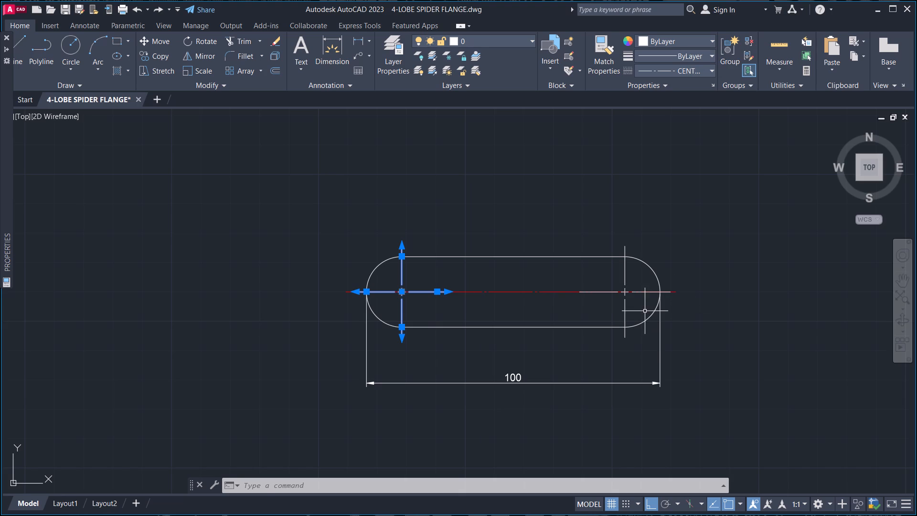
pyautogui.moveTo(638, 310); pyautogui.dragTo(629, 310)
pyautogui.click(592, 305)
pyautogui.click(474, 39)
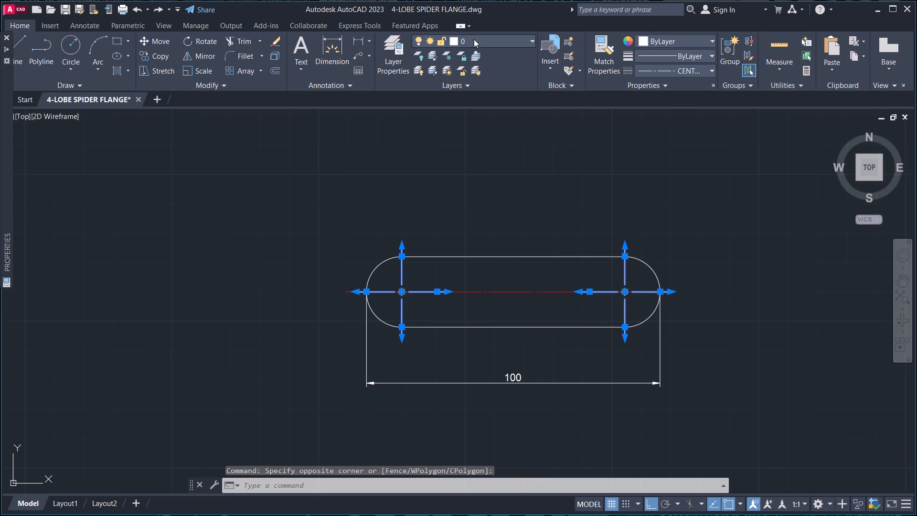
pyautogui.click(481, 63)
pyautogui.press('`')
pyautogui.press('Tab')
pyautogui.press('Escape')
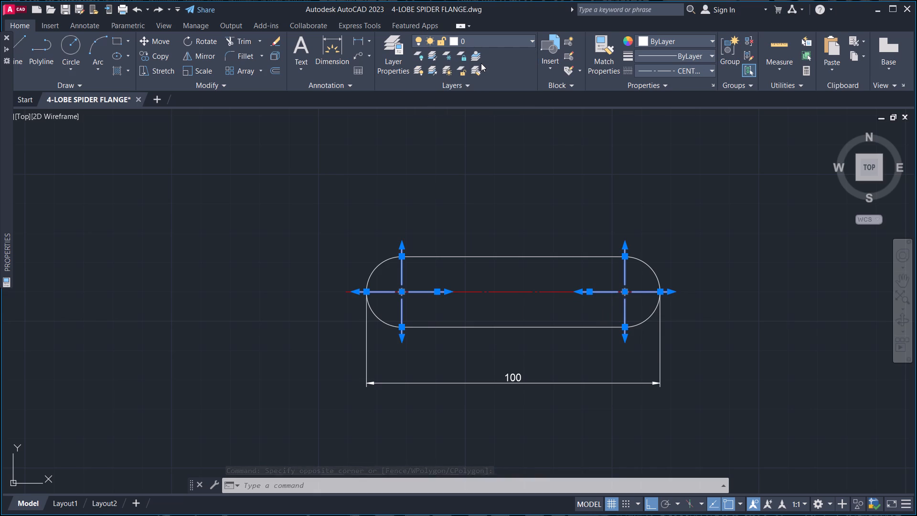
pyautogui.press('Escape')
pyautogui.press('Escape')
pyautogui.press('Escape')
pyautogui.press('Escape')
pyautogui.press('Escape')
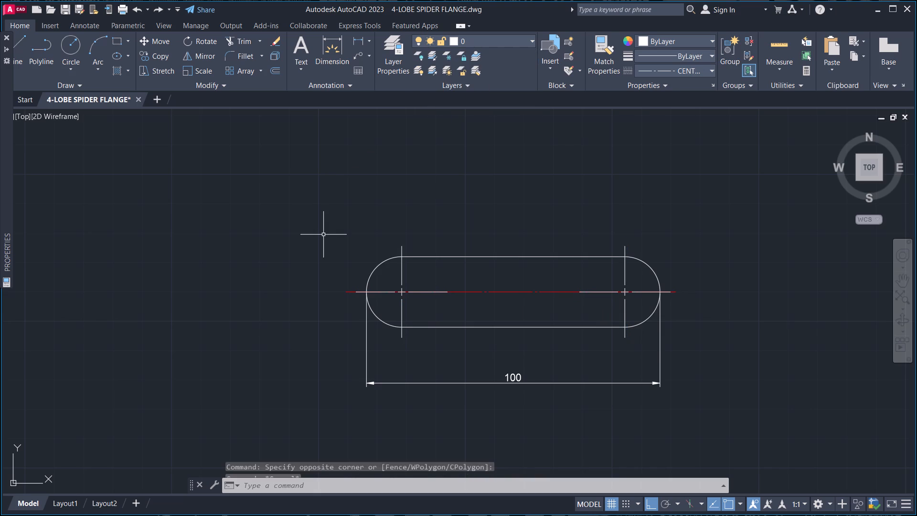
# Assign the center marks at both ends of the slot to layer 1 and clear the selection.
pyautogui.click(405, 317)
pyautogui.click(396, 316)
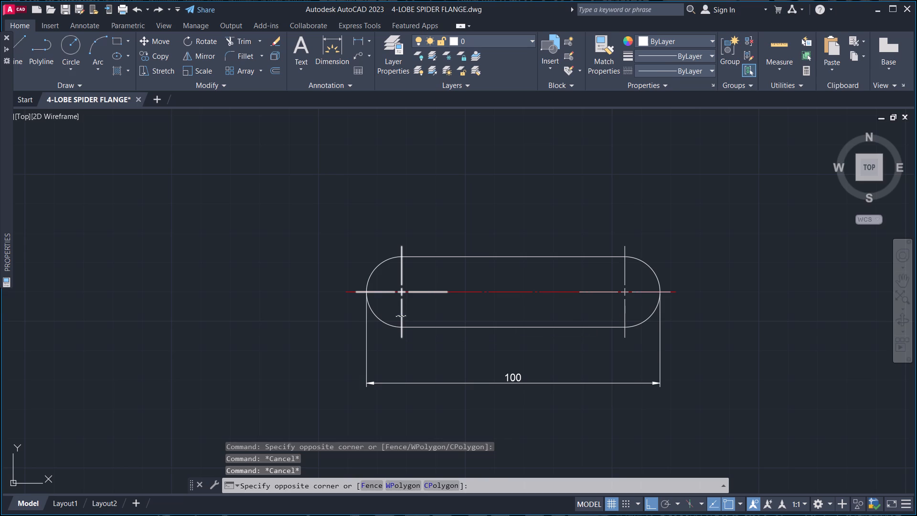
pyautogui.moveTo(630, 312); pyautogui.dragTo(625, 312)
pyautogui.click(591, 305)
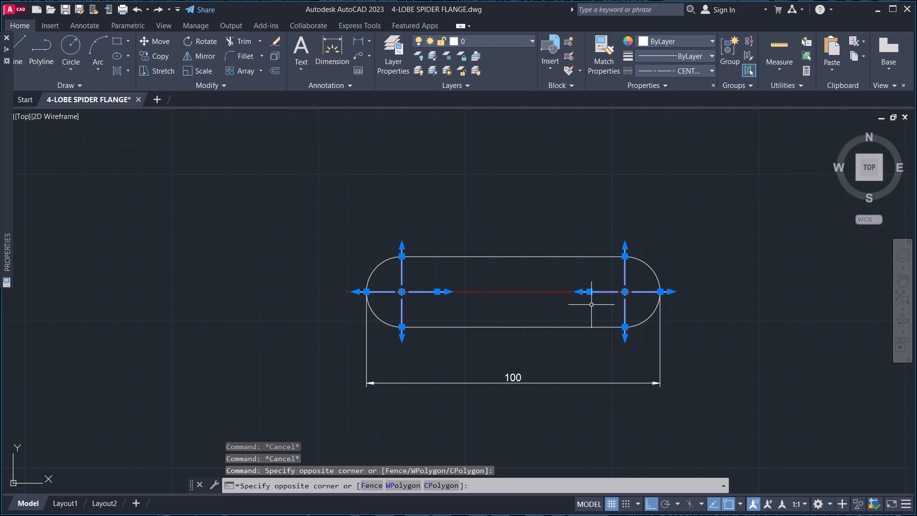
pyautogui.click(469, 41)
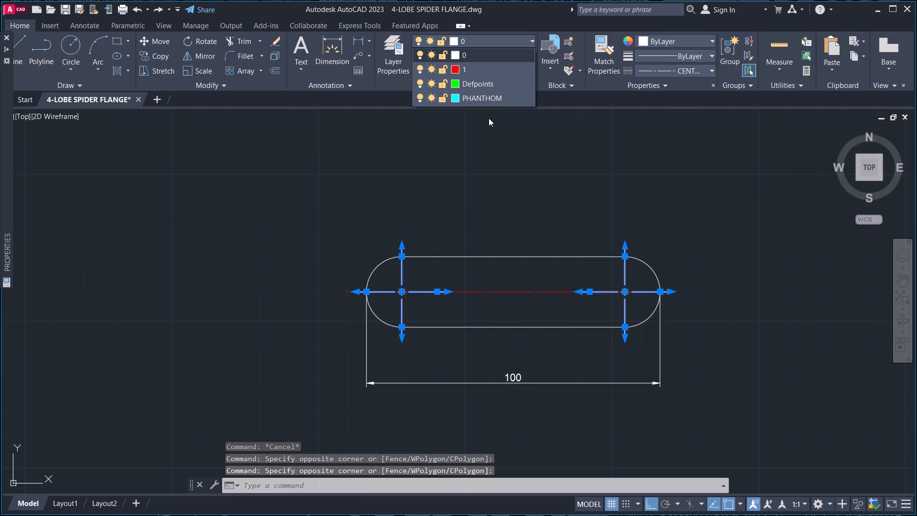
pyautogui.click(489, 72)
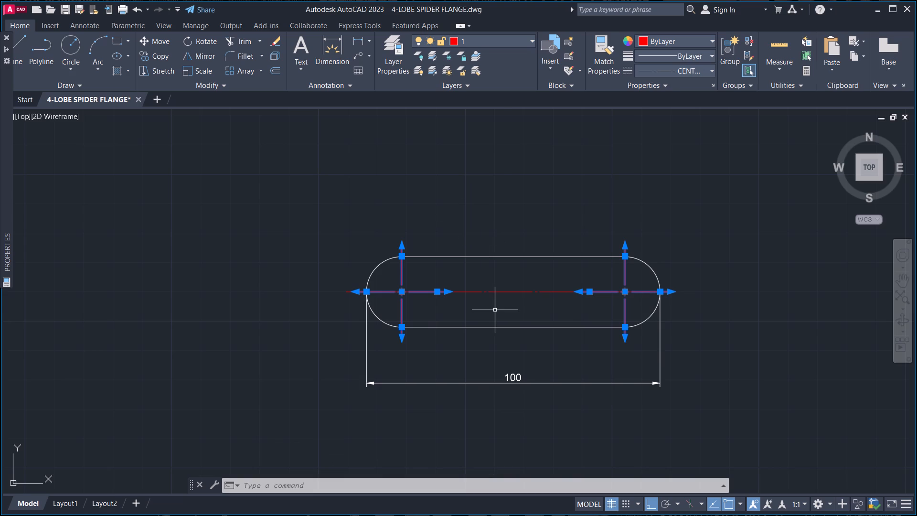
pyautogui.press('Escape')
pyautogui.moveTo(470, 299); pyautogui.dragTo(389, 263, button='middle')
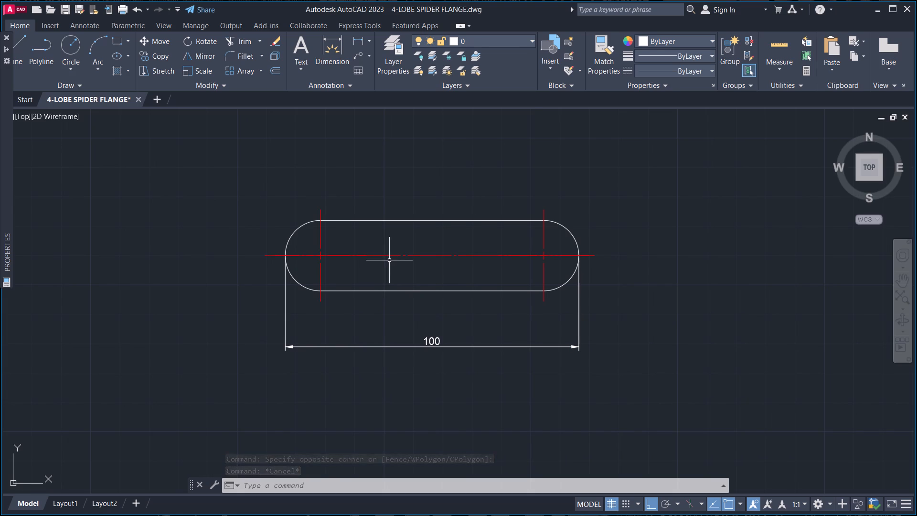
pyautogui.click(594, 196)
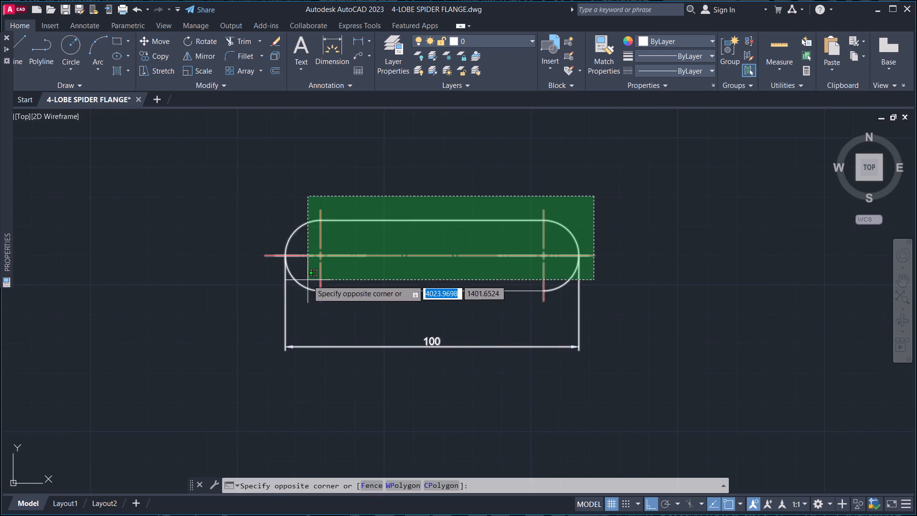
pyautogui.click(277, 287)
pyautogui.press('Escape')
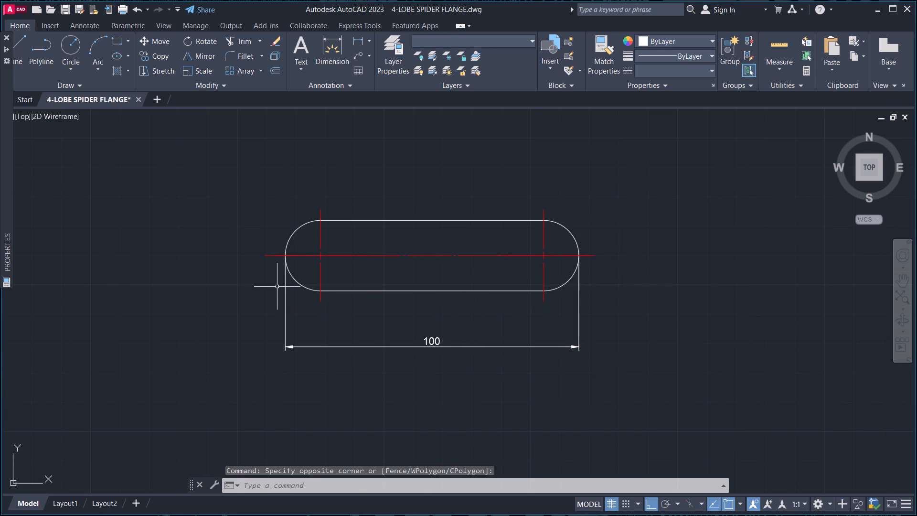
# Delete the 100 linear dimension below the slot.
pyautogui.moveTo(478, 426); pyautogui.dragTo(464, 408)
pyautogui.click(376, 338)
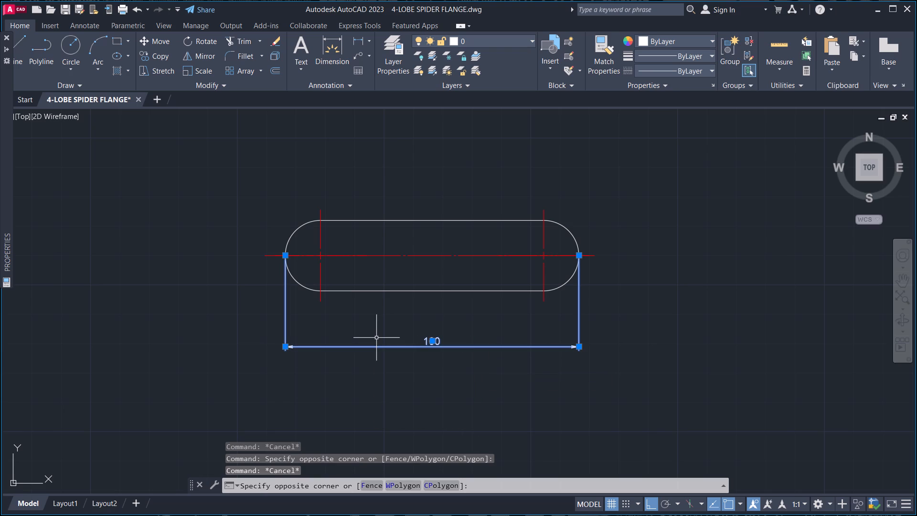
pyautogui.press('Delete')
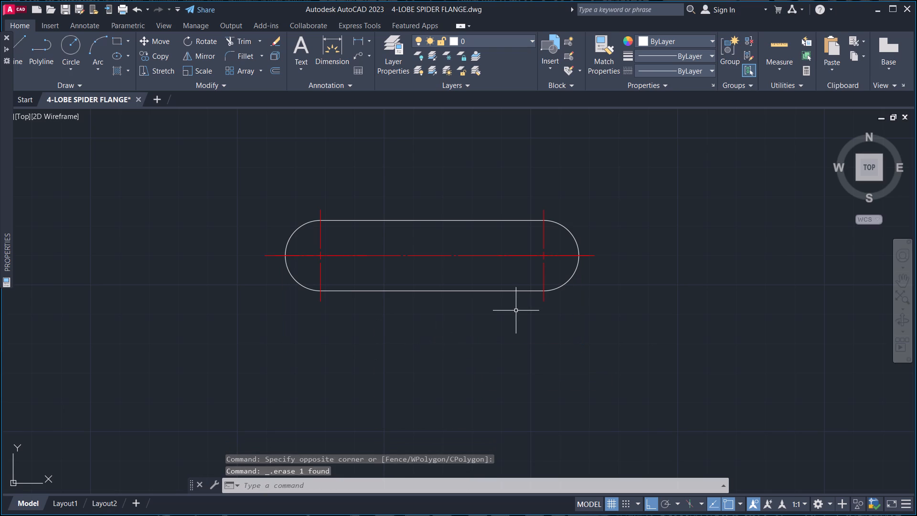
# Save the drawing and regenerate the model display.
pyautogui.hotkey('ctrl', 's')
pyautogui.hotkey('ctrl', 's')
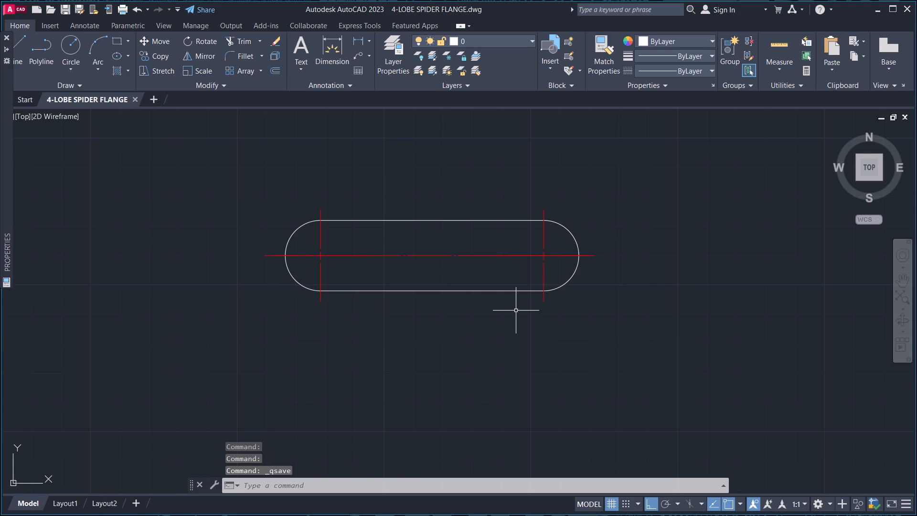
pyautogui.write('RE RE RE RE')
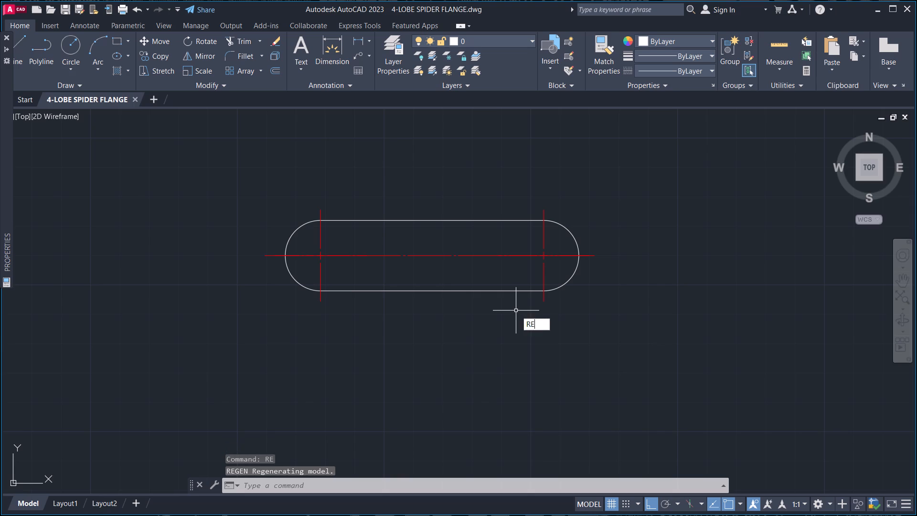
pyautogui.press('space')
# Move the slot with its centerline and center marks by its right end onto the part's centerline at the larger body's right edge.
pyautogui.moveTo(612, 360); pyautogui.dragTo(592, 333)
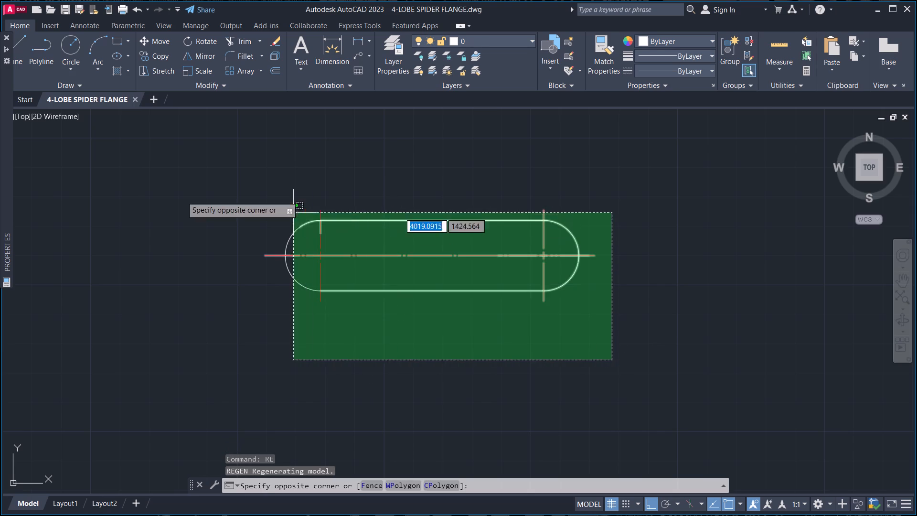
pyautogui.click(182, 196)
pyautogui.write('M')
pyautogui.press('space')
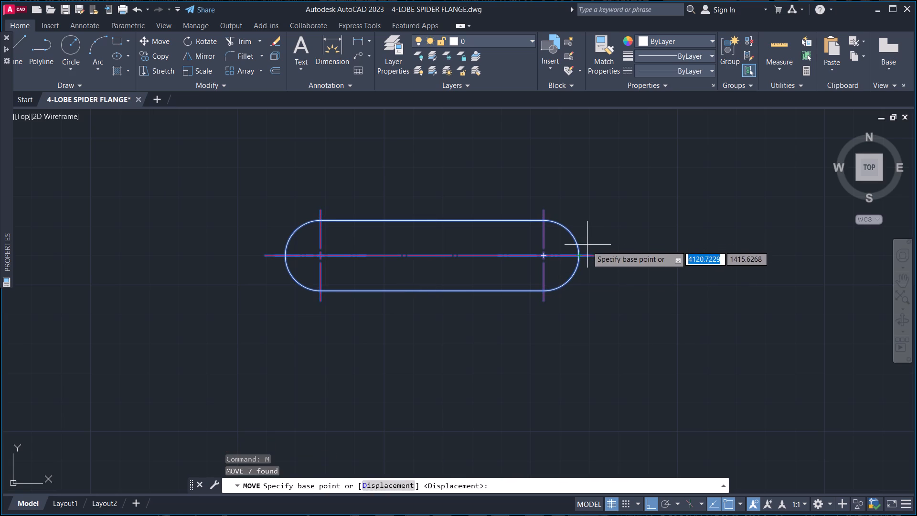
pyautogui.click(577, 255)
pyautogui.scroll(-4, 580, 217)
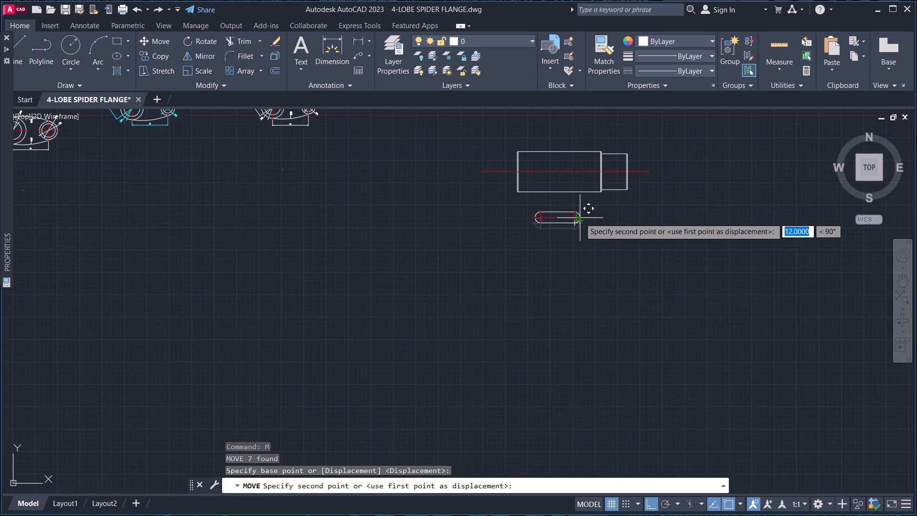
pyautogui.moveTo(576, 228); pyautogui.dragTo(521, 327, button='middle')
pyautogui.scroll(5, 532, 280)
pyautogui.moveTo(554, 253); pyautogui.dragTo(353, 312, button='middle')
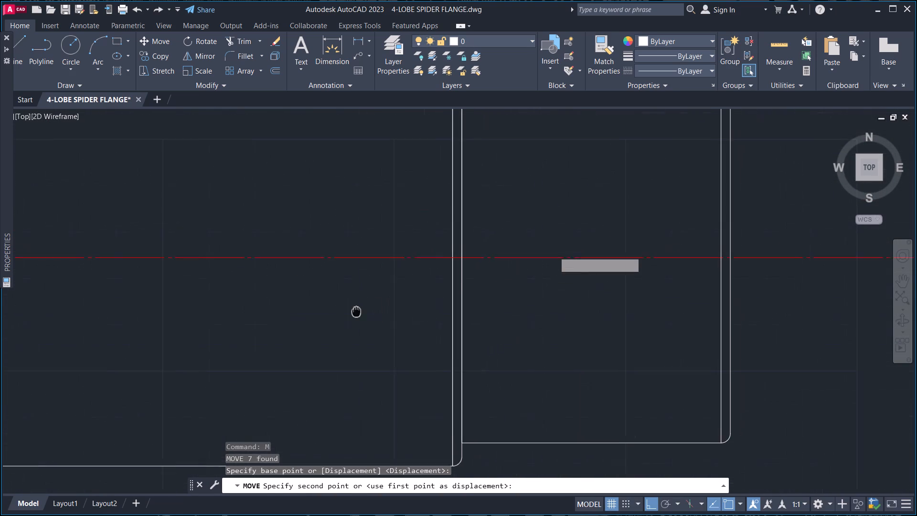
pyautogui.moveTo(353, 312); pyautogui.dragTo(353, 311, button='middle')
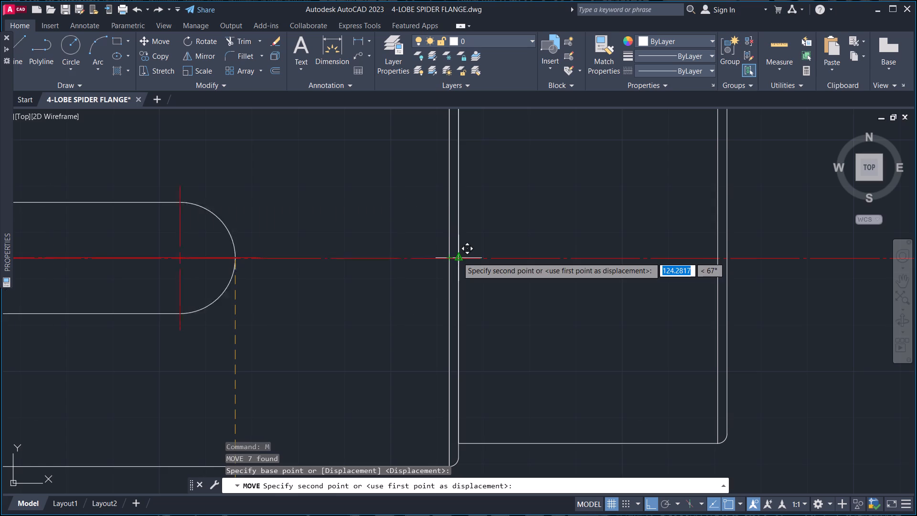
pyautogui.click(458, 257)
pyautogui.scroll(-3, 402, 254)
pyautogui.moveTo(365, 276); pyautogui.dragTo(454, 279, button='middle')
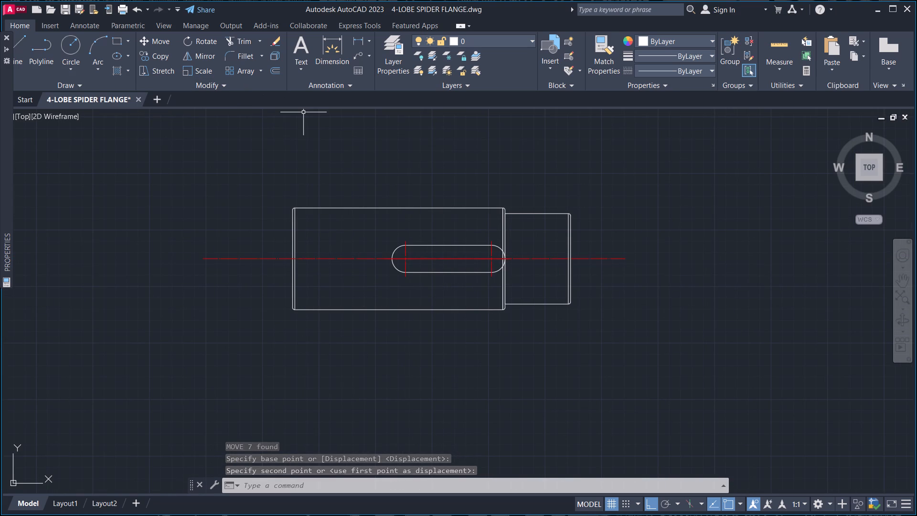
# Move the slot with its centerline and center marks 25 units left along the part's centerline.
pyautogui.write('M')
pyautogui.press('space')
pyautogui.press('p')
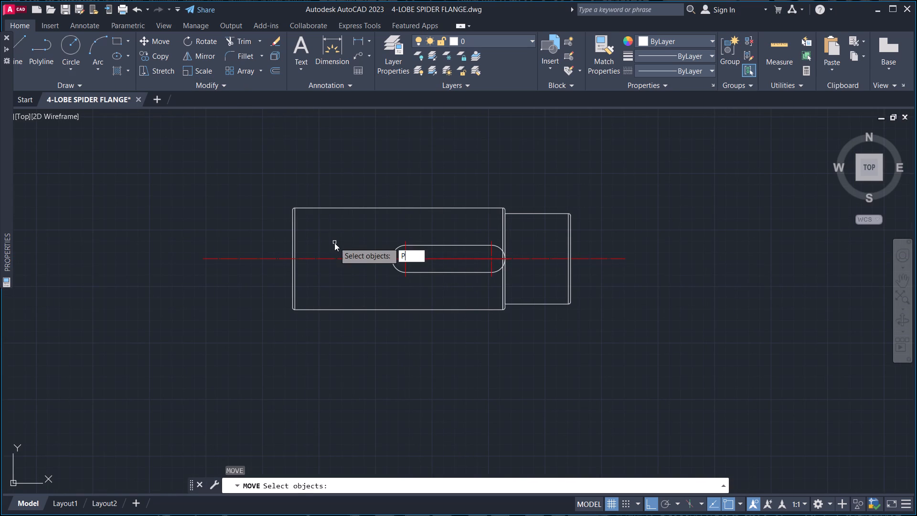
pyautogui.press('space')
pyautogui.write('M')
pyautogui.press('space')
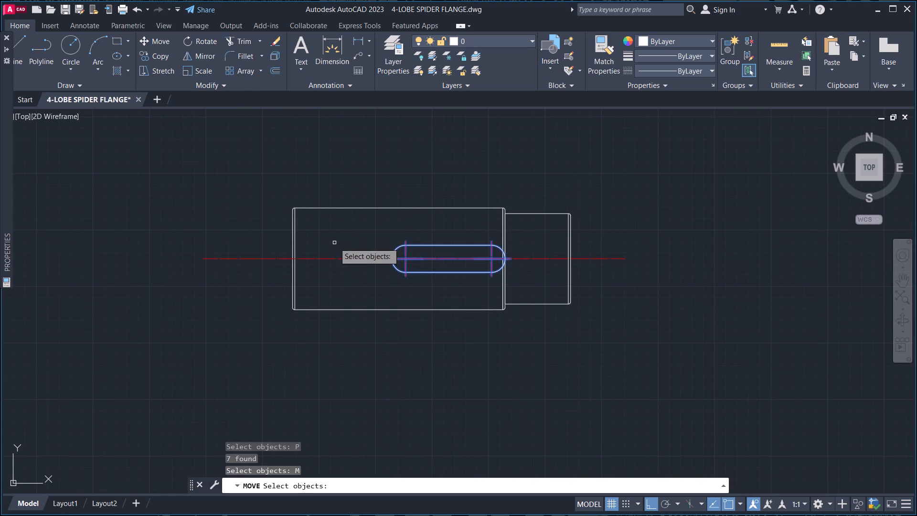
pyautogui.press('space')
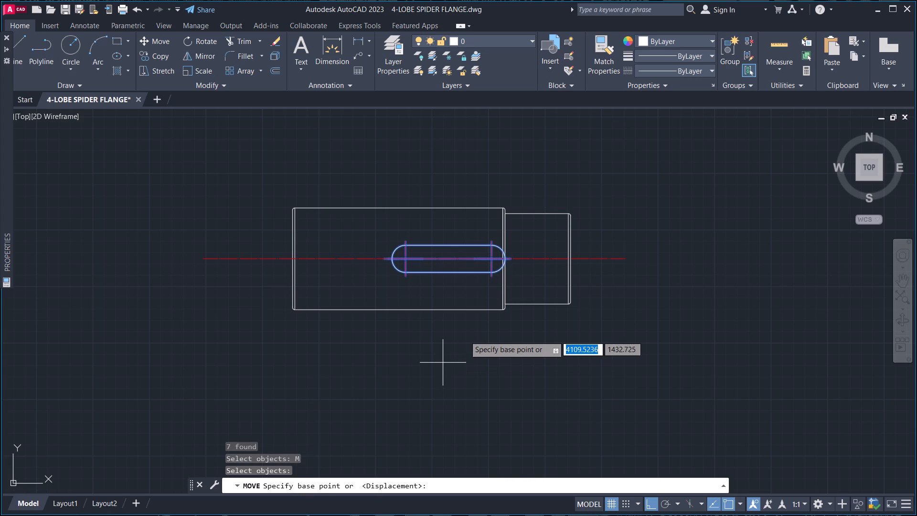
pyautogui.click(461, 337)
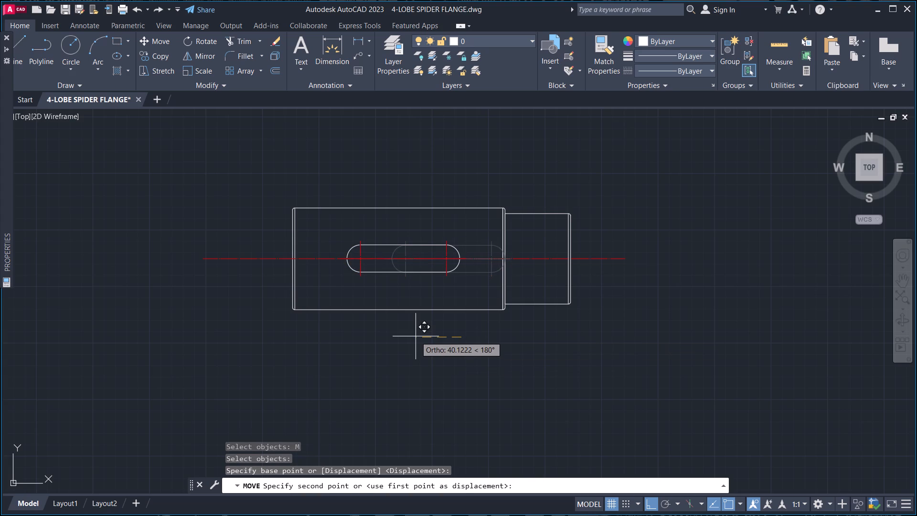
pyautogui.write('25')
pyautogui.press('Return')
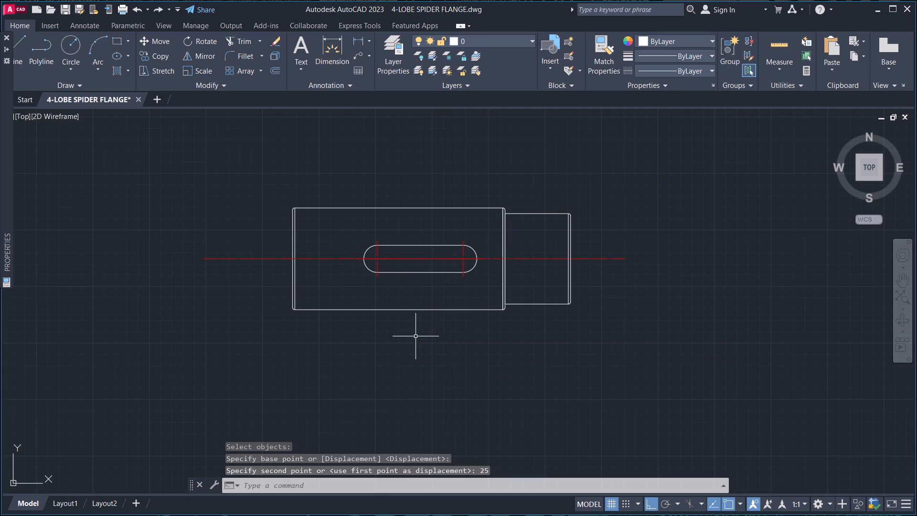
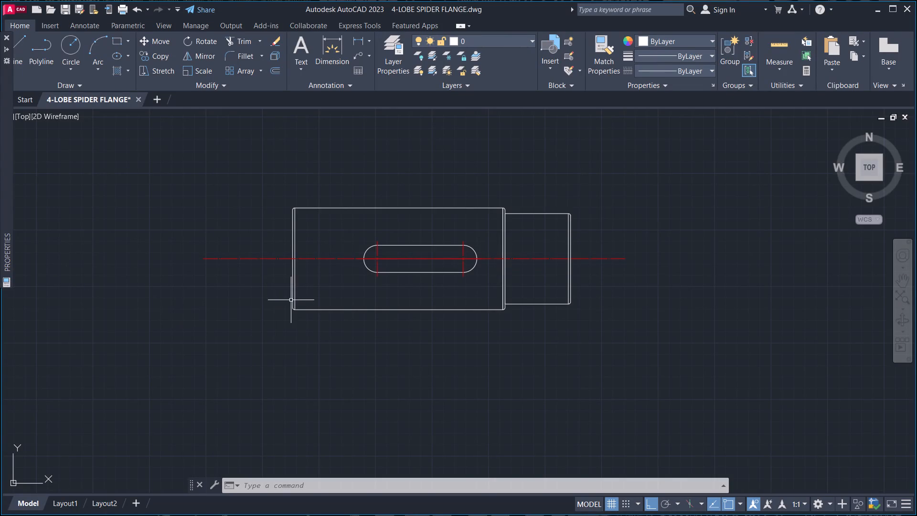
# Draw an 84 by 80 rectangle in the empty space below and to the left of the part view.
pyautogui.moveTo(287, 353); pyautogui.dragTo(324, 375, button='middle')
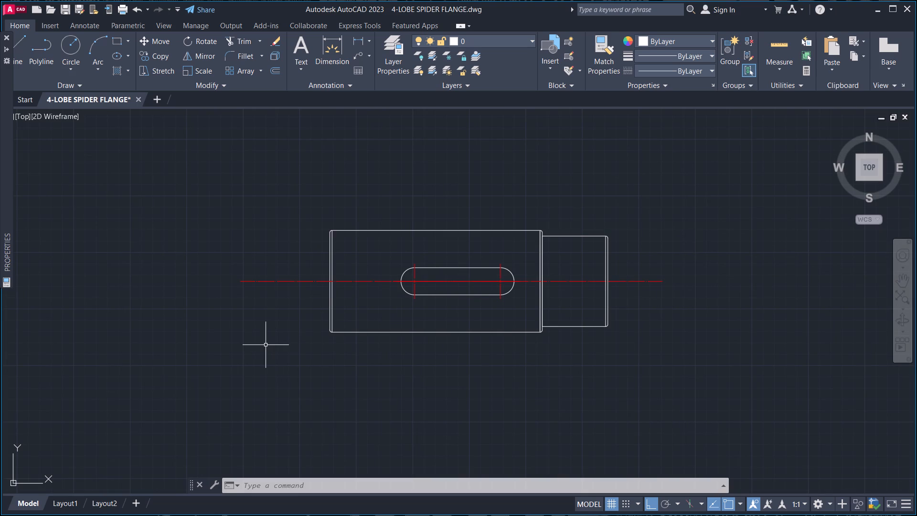
pyautogui.press('r')
pyautogui.press('e')
pyautogui.press('c')
pyautogui.press('space')
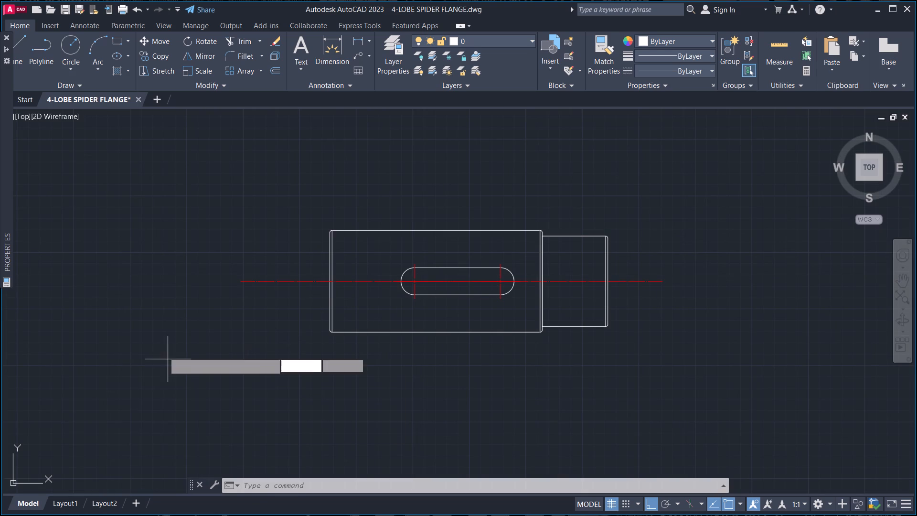
pyautogui.click(164, 346)
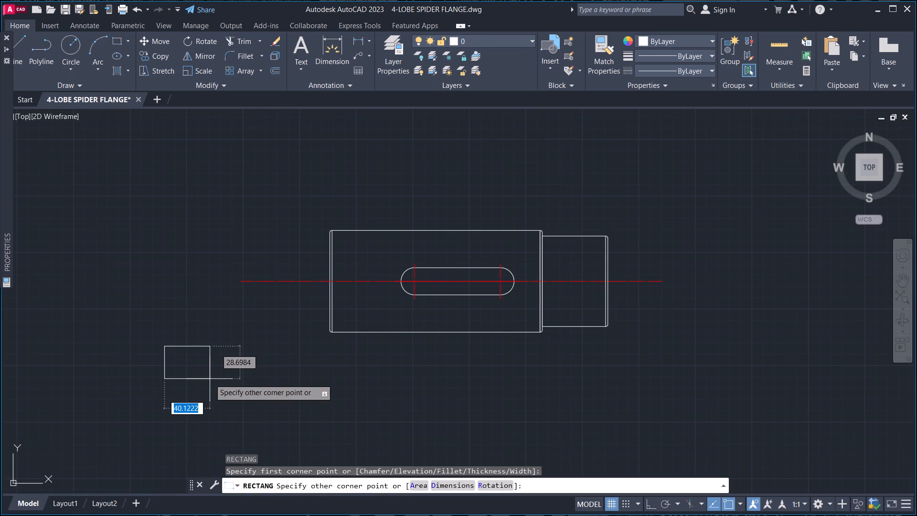
pyautogui.write('84')
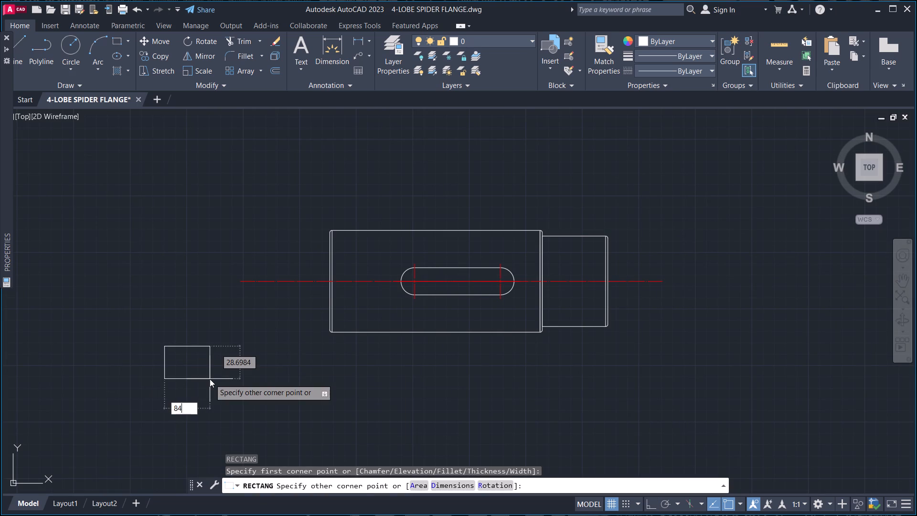
pyautogui.press('Tab')
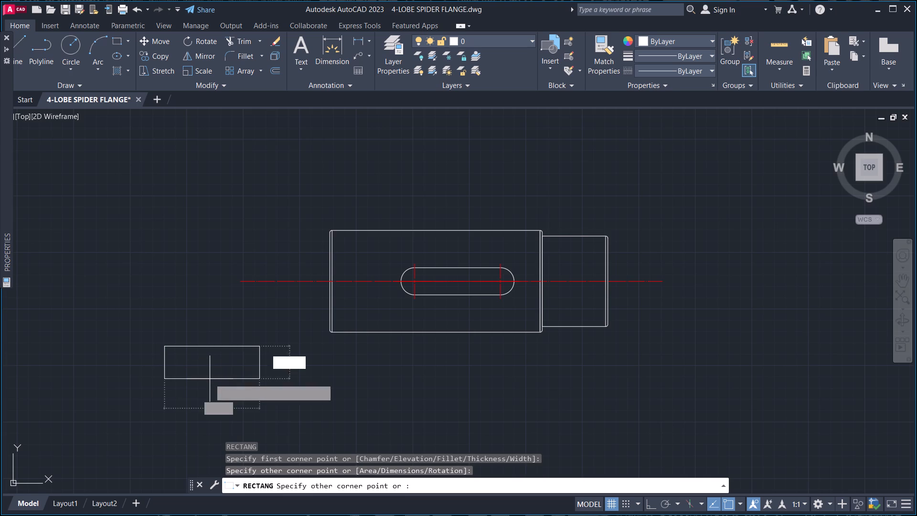
pyautogui.press('8')
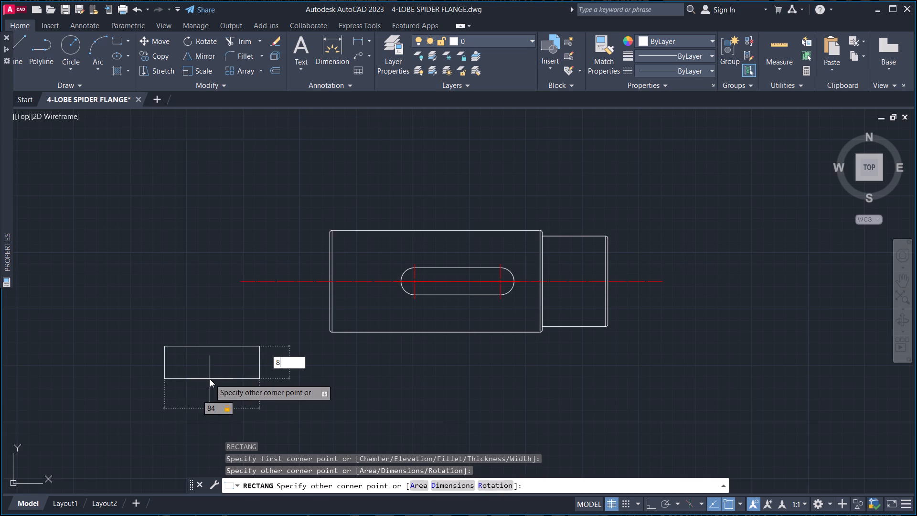
pyautogui.press('0')
pyautogui.press('Return')
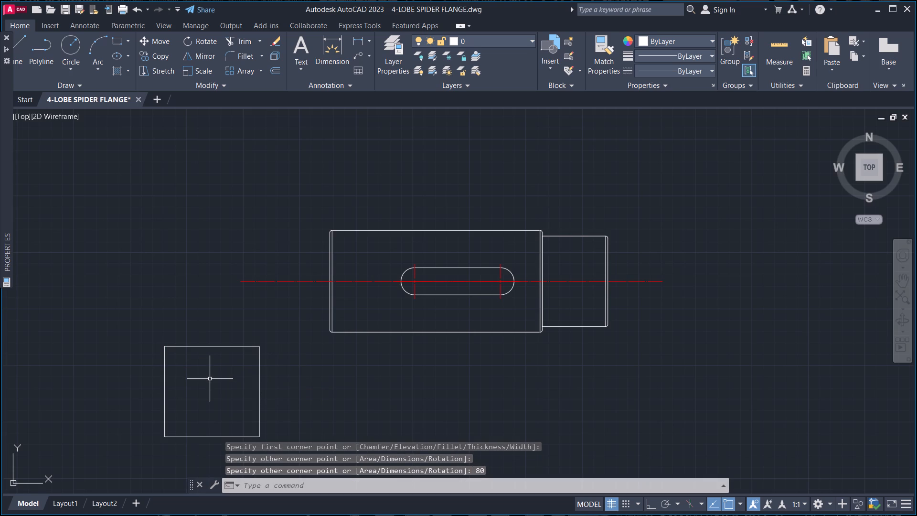
# Explode the 84 by 80 rectangle into separate lines.
pyautogui.moveTo(268, 398); pyautogui.dragTo(301, 333, button='middle')
pyautogui.moveTo(301, 333); pyautogui.dragTo(292, 335)
pyautogui.click(214, 339)
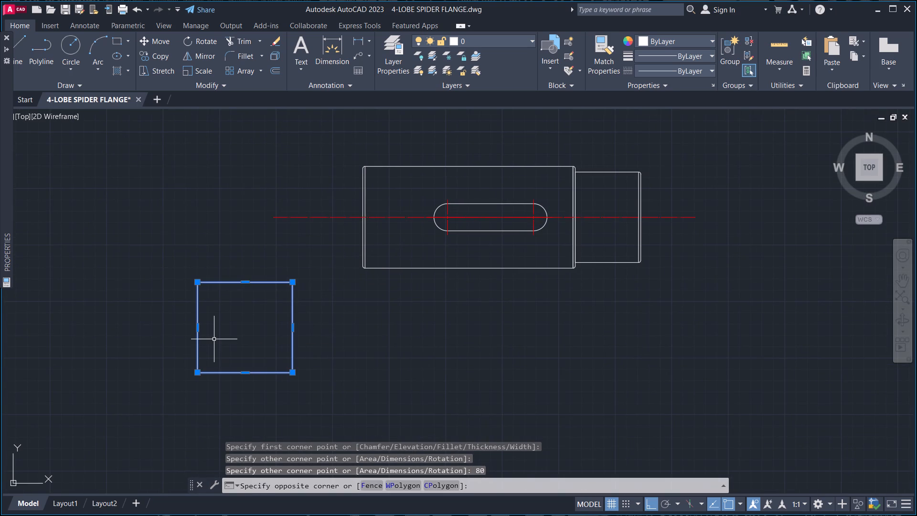
pyautogui.write('X')
pyautogui.press('space')
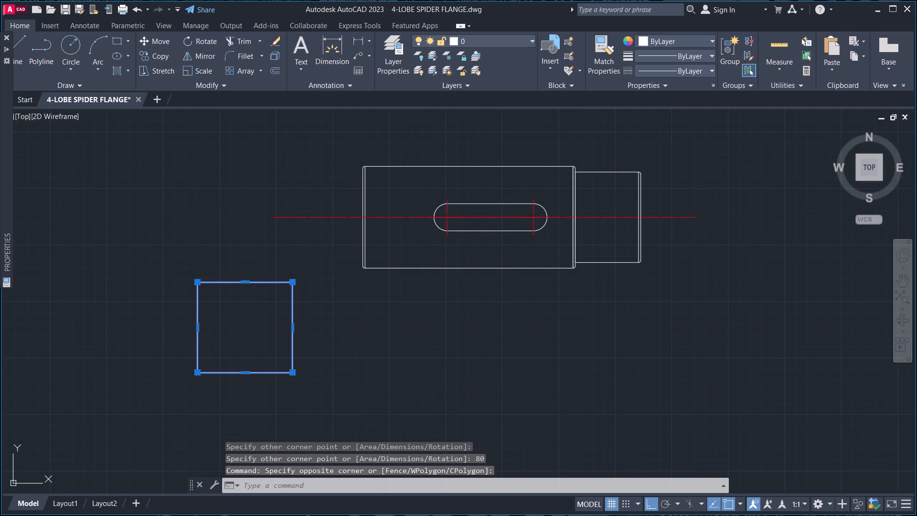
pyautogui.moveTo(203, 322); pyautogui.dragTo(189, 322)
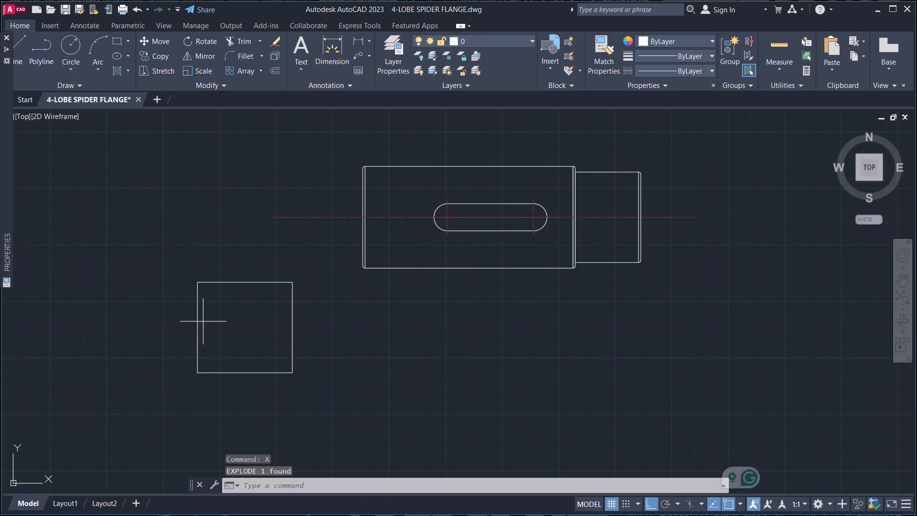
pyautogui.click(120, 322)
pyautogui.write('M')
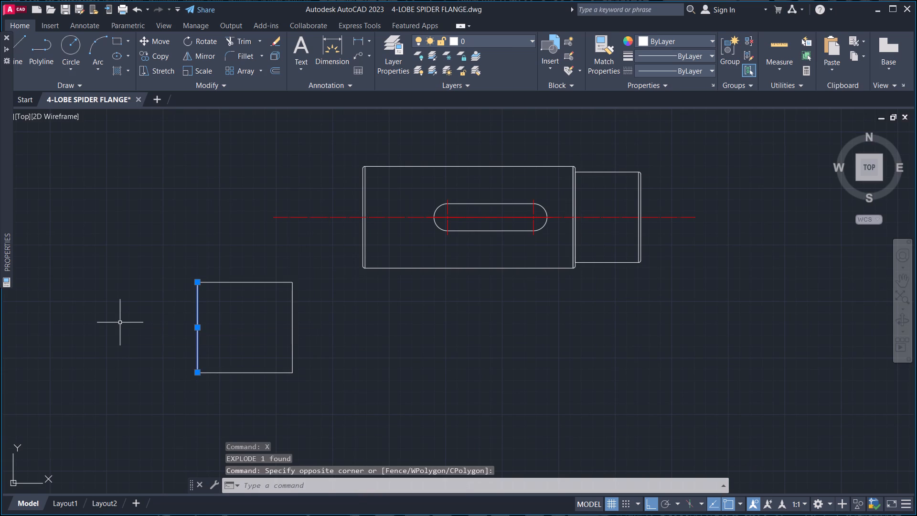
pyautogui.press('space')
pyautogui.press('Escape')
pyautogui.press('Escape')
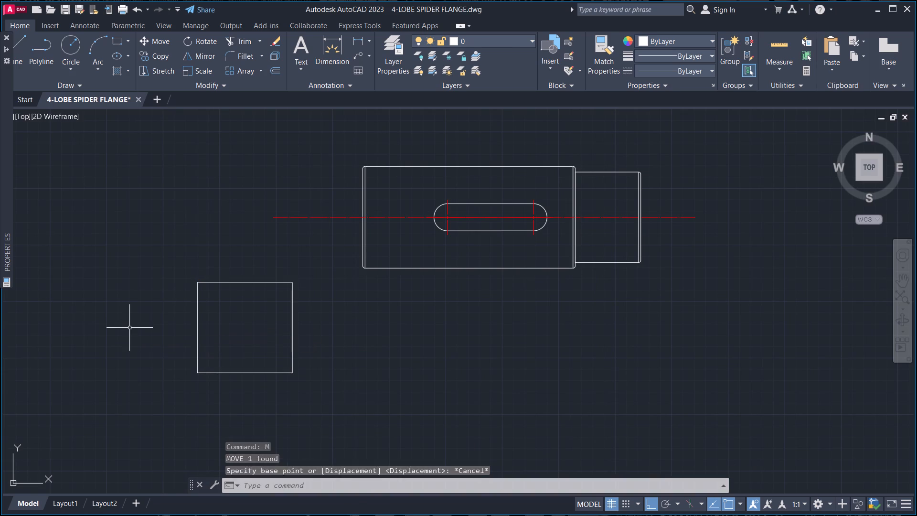
# Copy the exploded rectangle's left edge 2 units to the right.
pyautogui.moveTo(207, 322); pyautogui.dragTo(179, 325)
pyautogui.click(140, 328)
pyautogui.press('c')
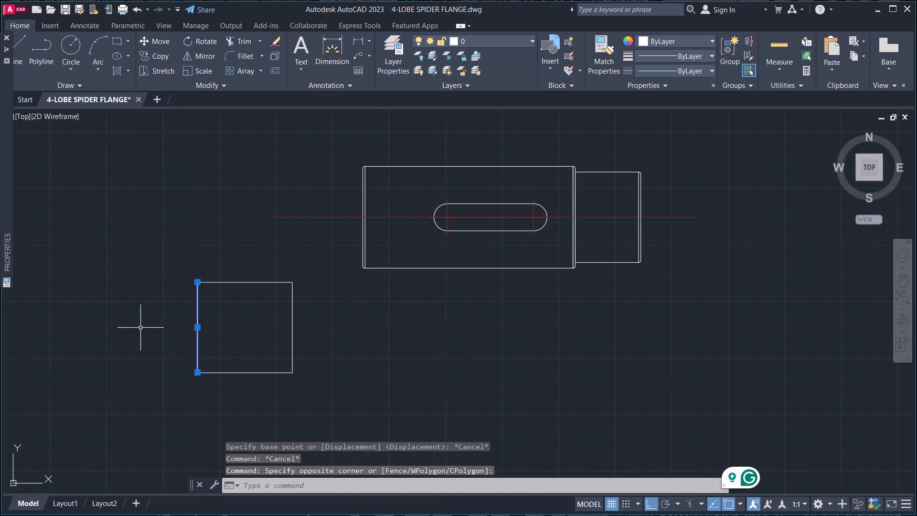
pyautogui.press('p')
pyautogui.press('space')
pyautogui.click(156, 334)
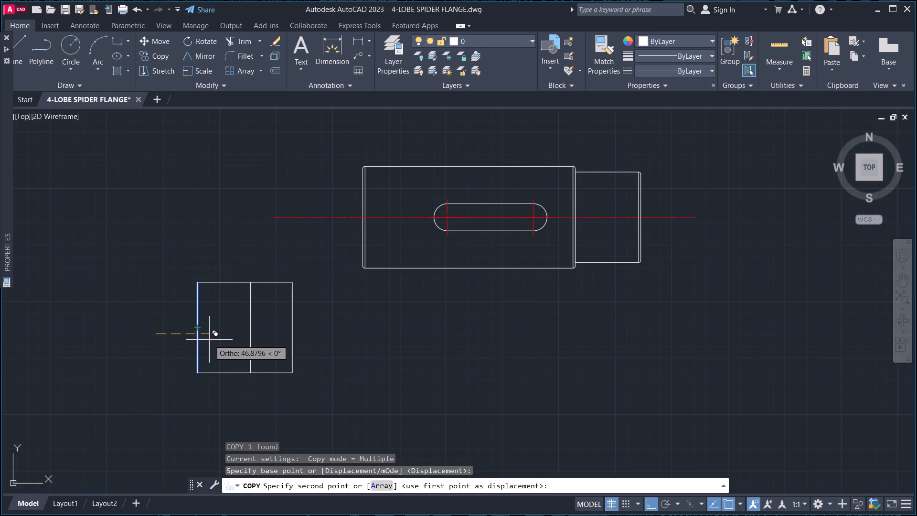
pyautogui.press('2')
pyautogui.press('Return')
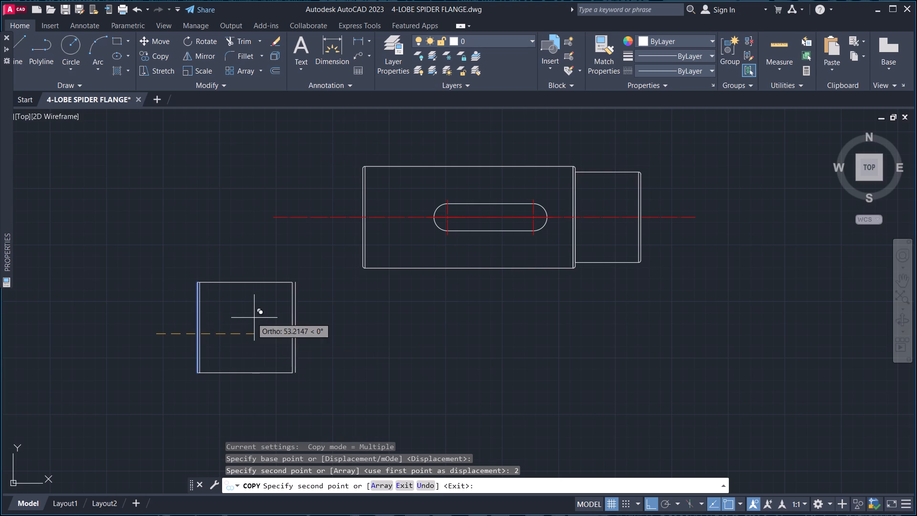
pyautogui.press('Escape')
# Fillet the rectangle's top-left corner with a radius of 2.
pyautogui.scroll(3, 181, 330)
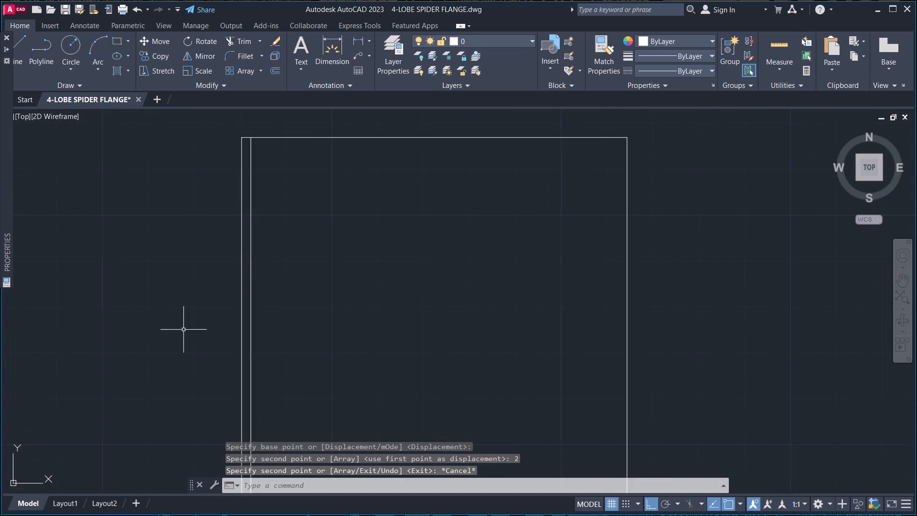
pyautogui.moveTo(243, 282); pyautogui.dragTo(255, 374, button='middle')
pyautogui.press('f')
pyautogui.press('space')
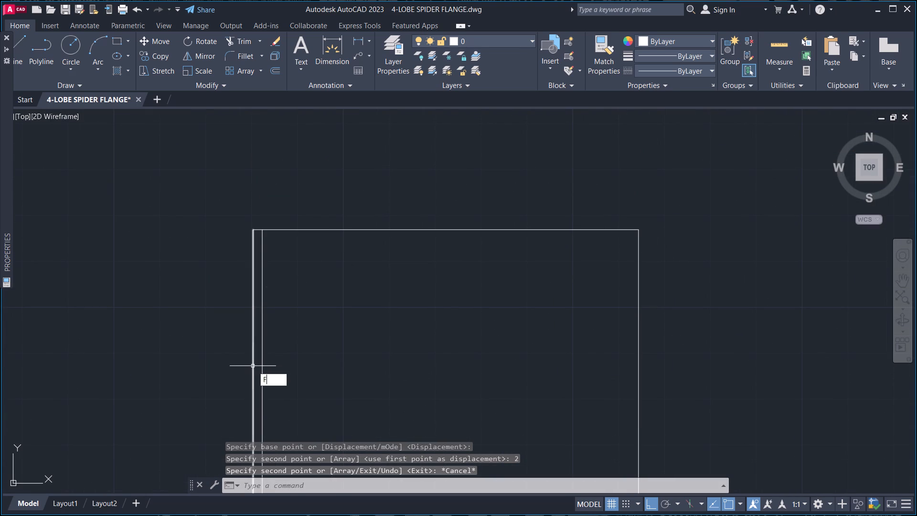
pyautogui.scroll(4, 257, 229)
pyautogui.click(254, 230)
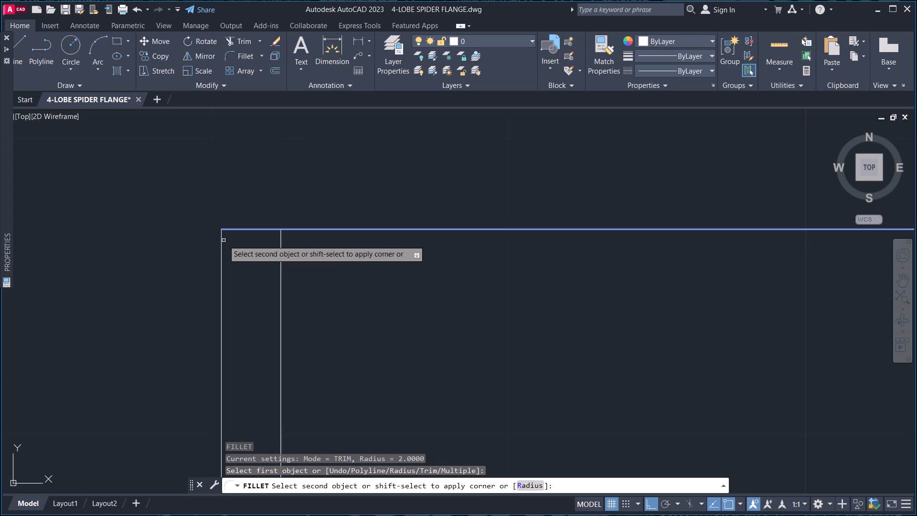
pyautogui.click(222, 241)
pyautogui.scroll(-5, 222, 241)
pyautogui.moveTo(208, 340); pyautogui.dragTo(224, 264, button='middle')
# Fillet the rectangle's bottom-left corner with a radius of 2.
pyautogui.press('space')
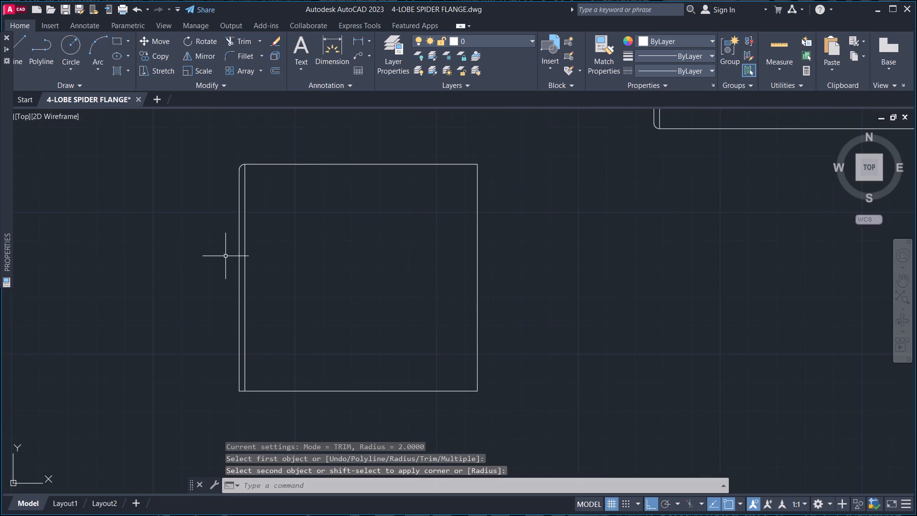
pyautogui.scroll(5, 229, 369)
pyautogui.moveTo(250, 412); pyautogui.dragTo(235, 236, button='middle')
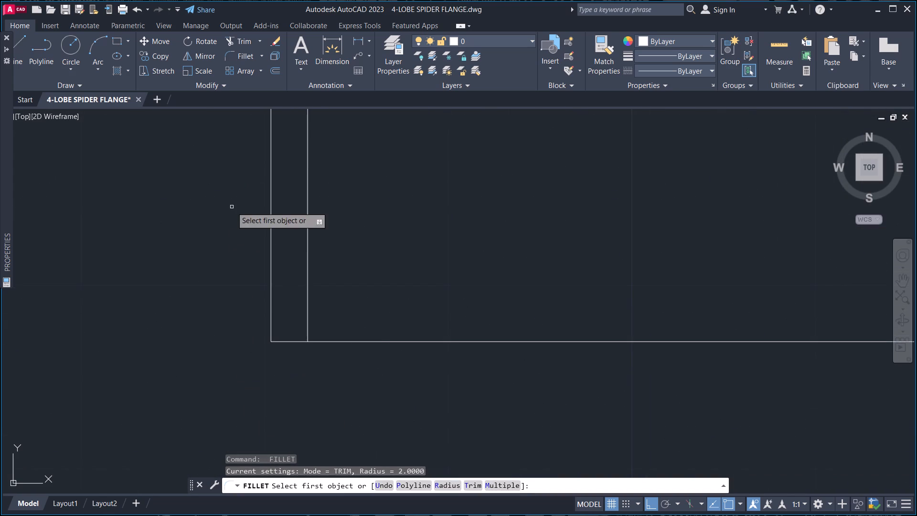
pyautogui.click(285, 343)
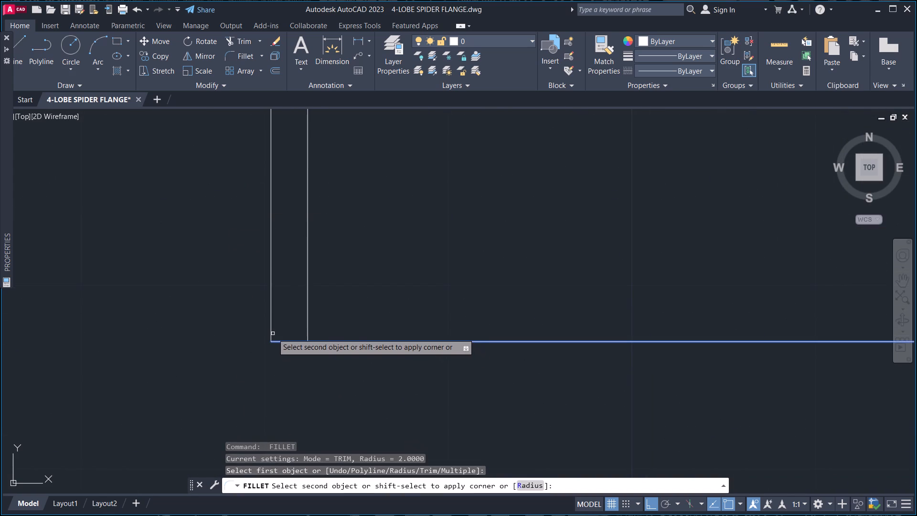
pyautogui.click(269, 332)
pyautogui.scroll(-3, 239, 292)
pyautogui.moveTo(220, 299); pyautogui.dragTo(243, 396, button='middle')
pyautogui.press('Escape')
# Move the whole rounded rectangle by its right edge's midpoint onto the centerline at the larger body's left edge.
pyautogui.scroll(-3, 253, 301)
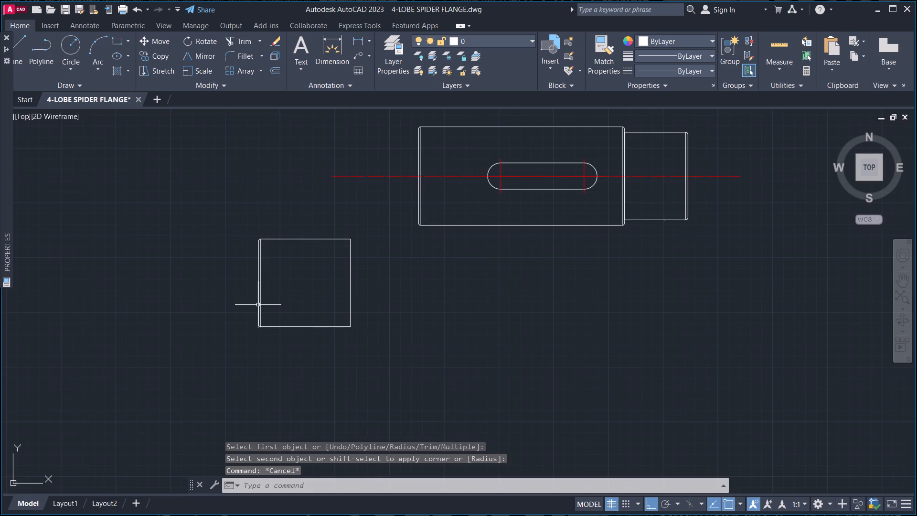
pyautogui.moveTo(367, 320); pyautogui.dragTo(335, 340, button='middle')
pyautogui.moveTo(370, 384); pyautogui.dragTo(341, 363)
pyautogui.click(198, 262)
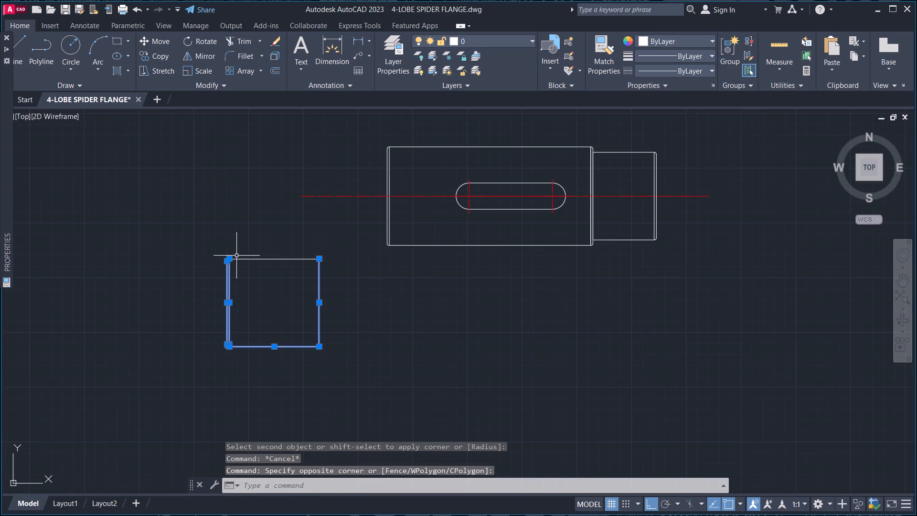
pyautogui.moveTo(327, 252); pyautogui.dragTo(315, 257)
pyautogui.click(147, 285)
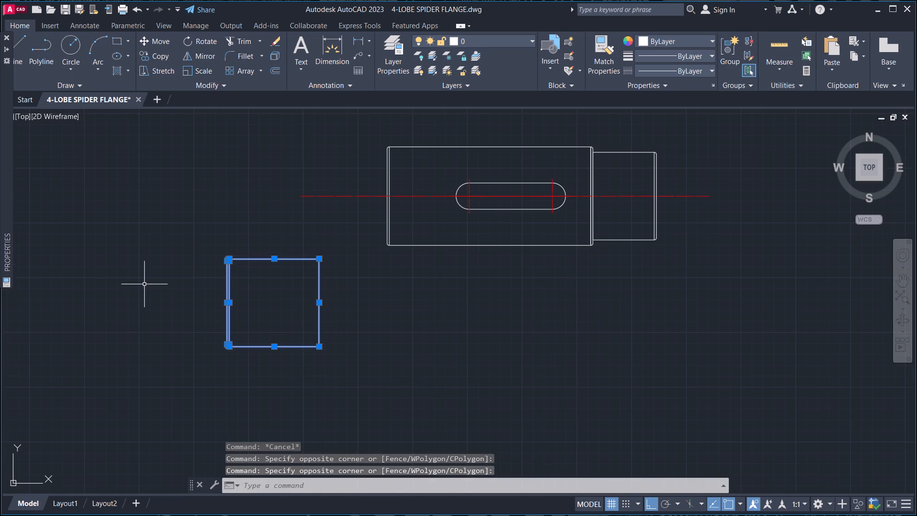
pyautogui.write('M')
pyautogui.press('space')
pyautogui.click(317, 301)
pyautogui.scroll(5, 393, 184)
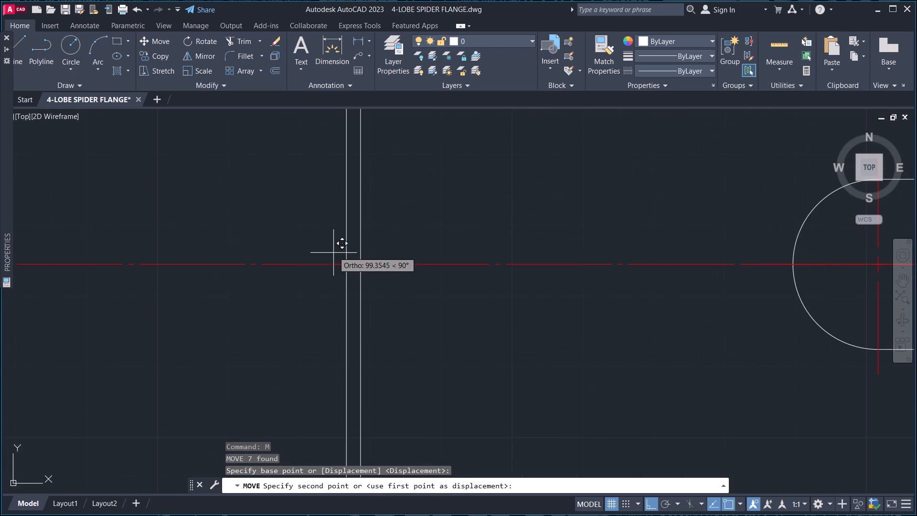
pyautogui.click(345, 266)
pyautogui.scroll(-5, 280, 260)
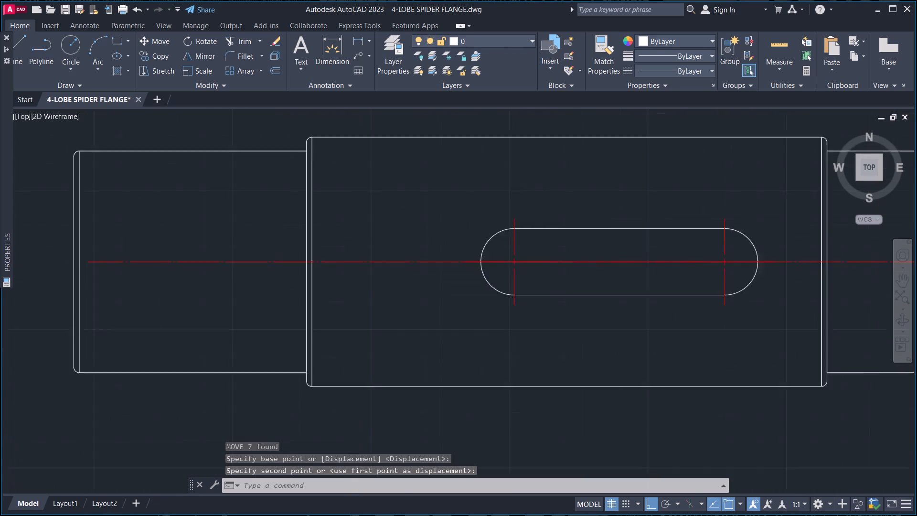
# Stretch the centerline's left end horizontally so it extends well past the new left section.
pyautogui.moveTo(267, 281); pyautogui.dragTo(387, 283, button='middle')
pyautogui.scroll(3, 366, 250)
pyautogui.moveTo(374, 320); pyautogui.dragTo(373, 310)
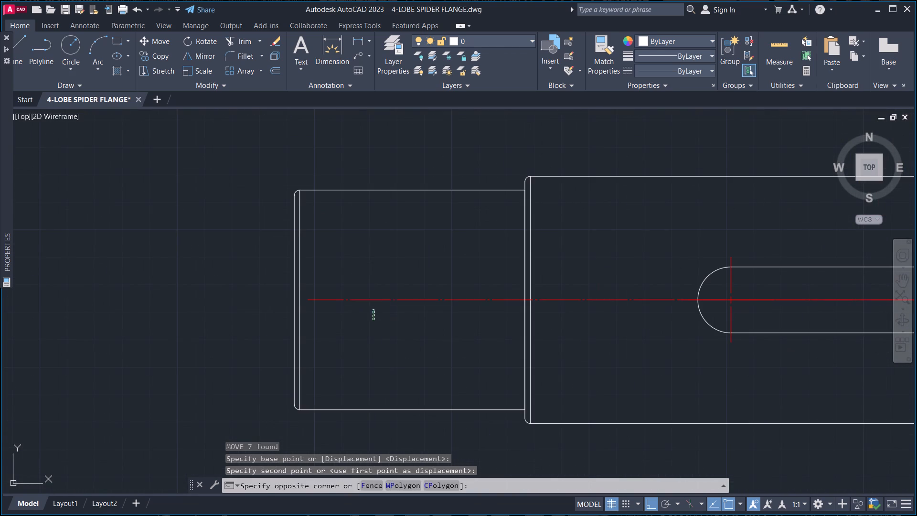
pyautogui.click(356, 279)
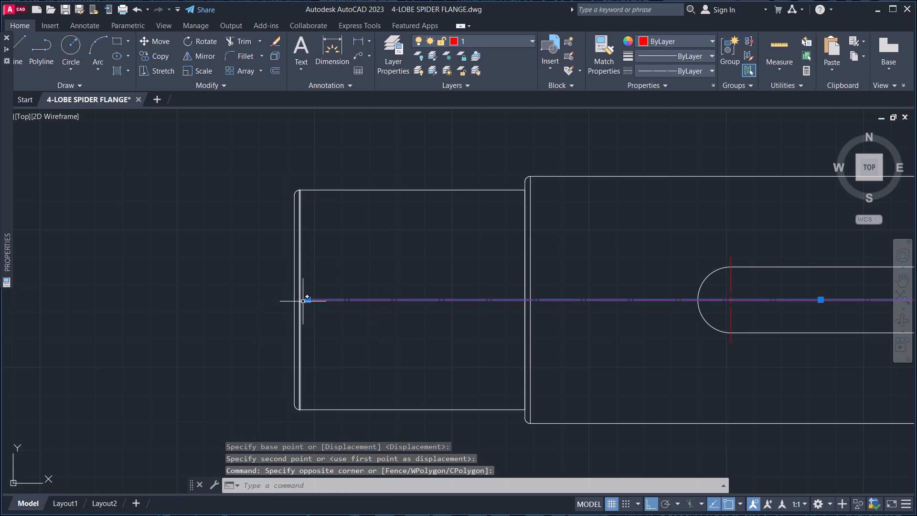
pyautogui.click(307, 302)
pyautogui.scroll(-3, 156, 297)
pyautogui.moveTo(149, 300); pyautogui.dragTo(299, 304, button='middle')
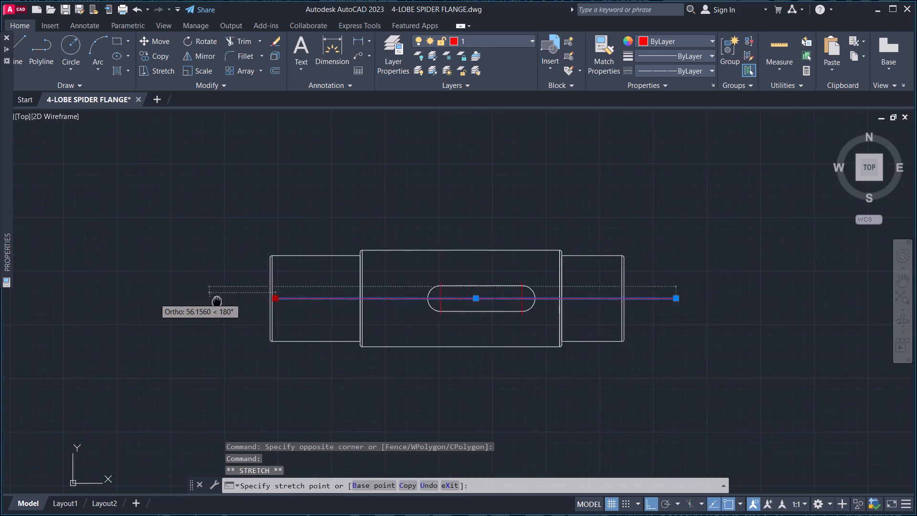
pyautogui.moveTo(299, 304); pyautogui.dragTo(334, 304, button='middle')
pyautogui.click(206, 303)
pyautogui.press('Escape')
pyautogui.press('`')
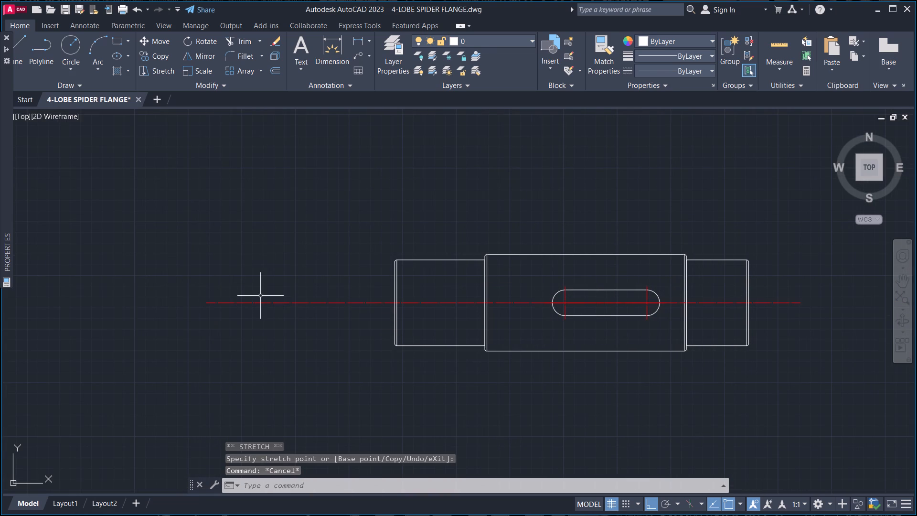
pyautogui.moveTo(337, 295); pyautogui.dragTo(271, 299, button='middle')
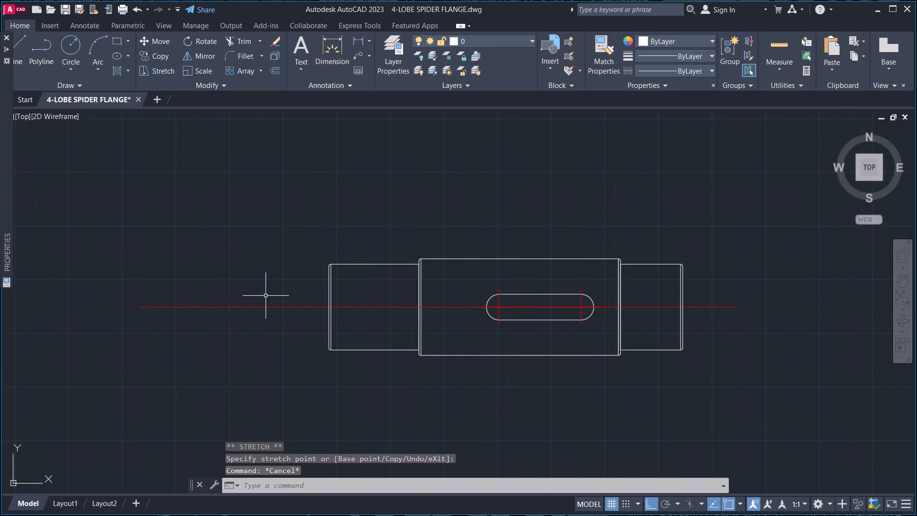
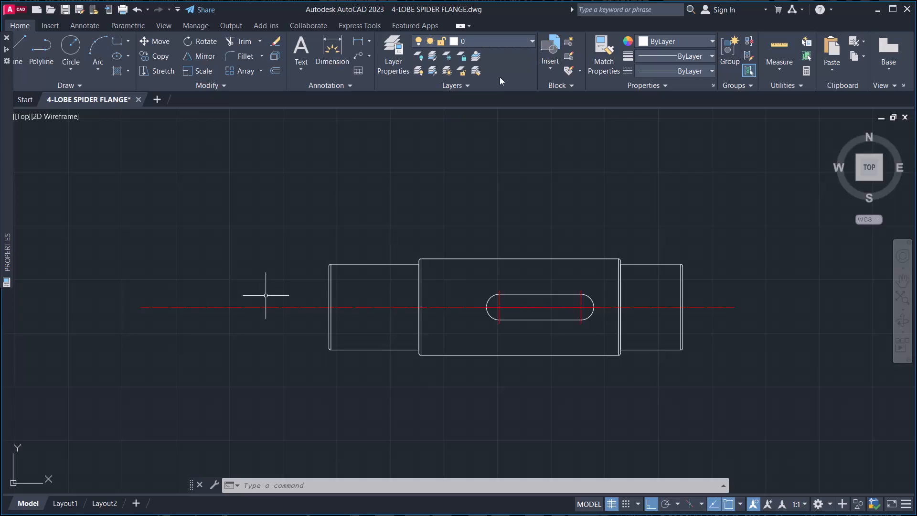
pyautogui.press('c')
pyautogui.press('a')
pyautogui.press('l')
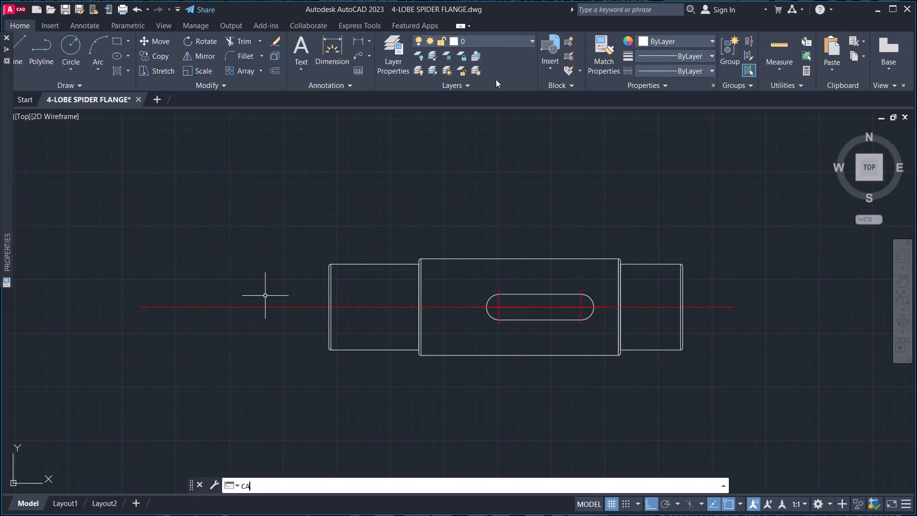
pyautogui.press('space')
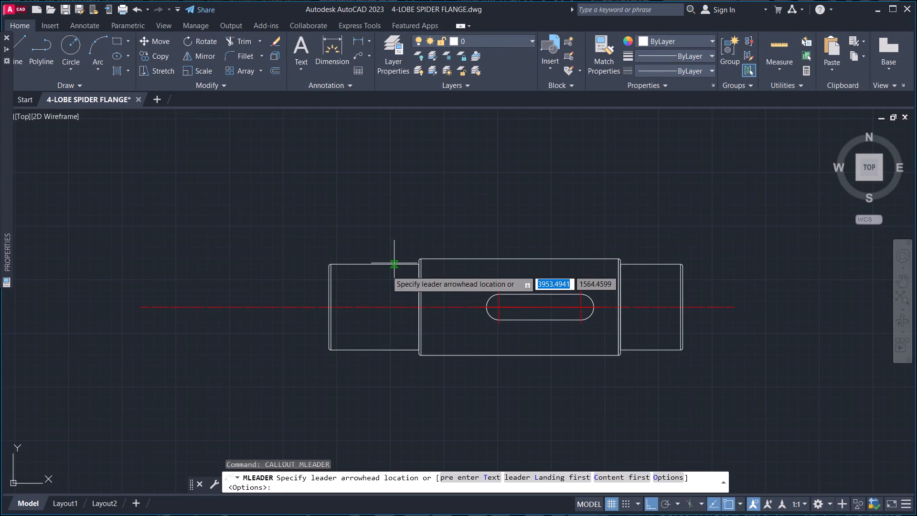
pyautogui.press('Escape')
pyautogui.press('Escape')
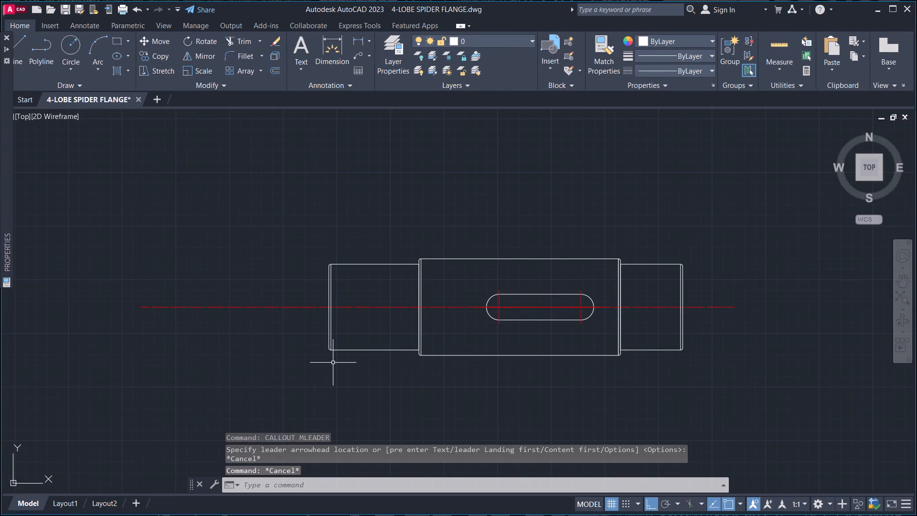
# Open the quick calculator.
pyautogui.press('c')
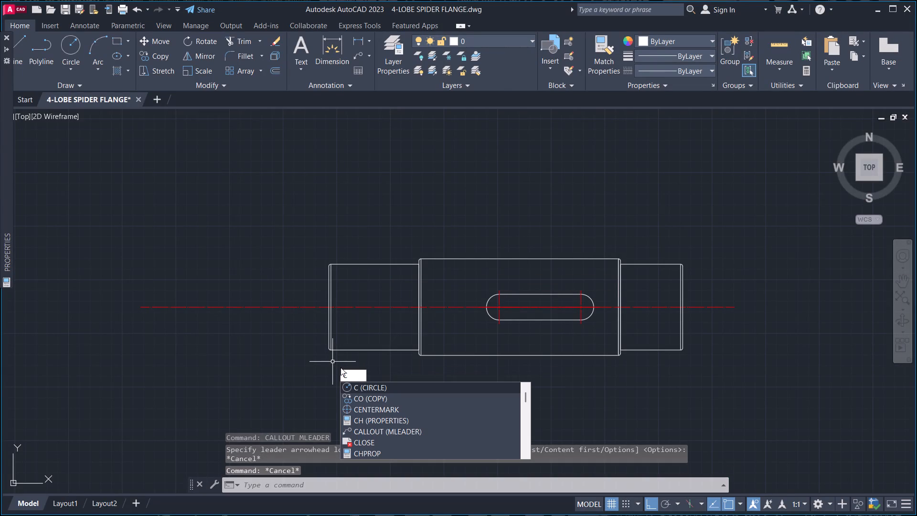
pyautogui.press('a')
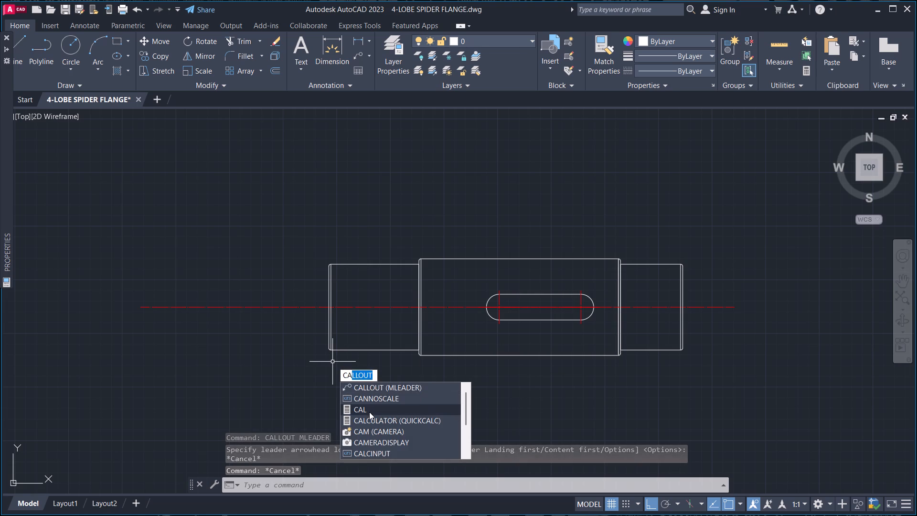
pyautogui.click(368, 418)
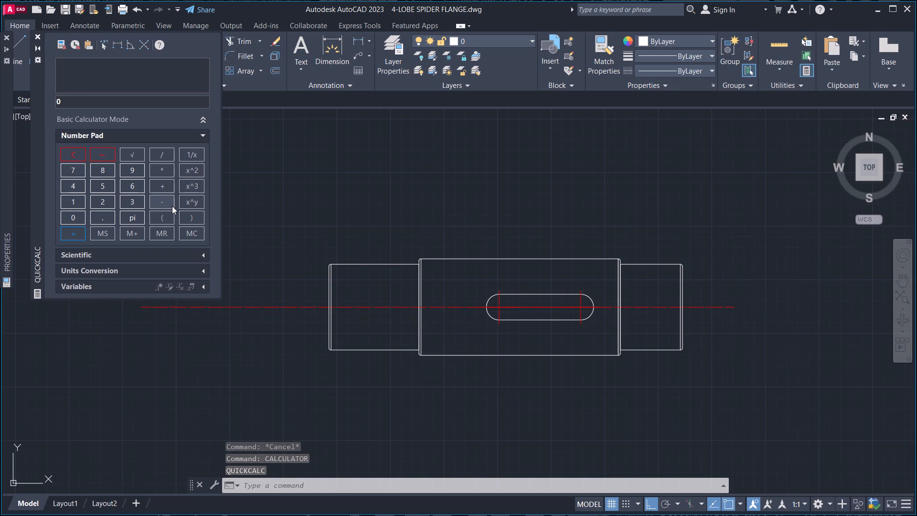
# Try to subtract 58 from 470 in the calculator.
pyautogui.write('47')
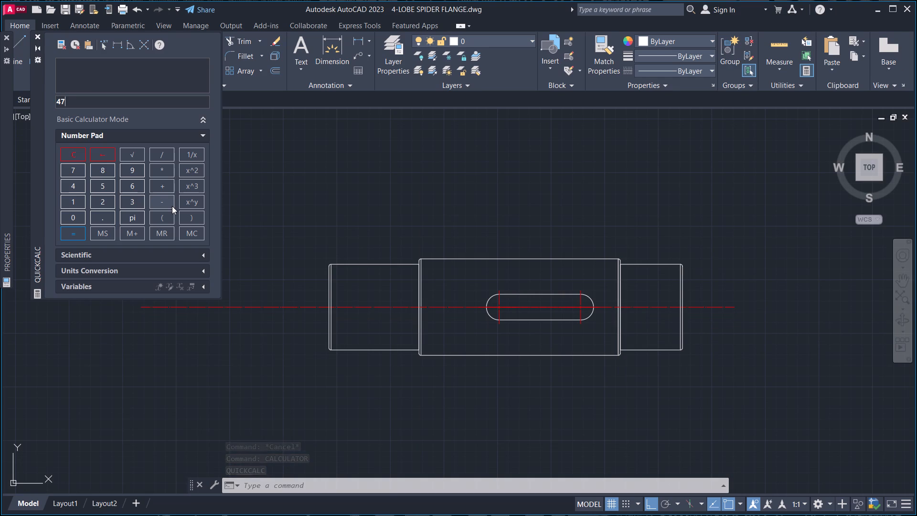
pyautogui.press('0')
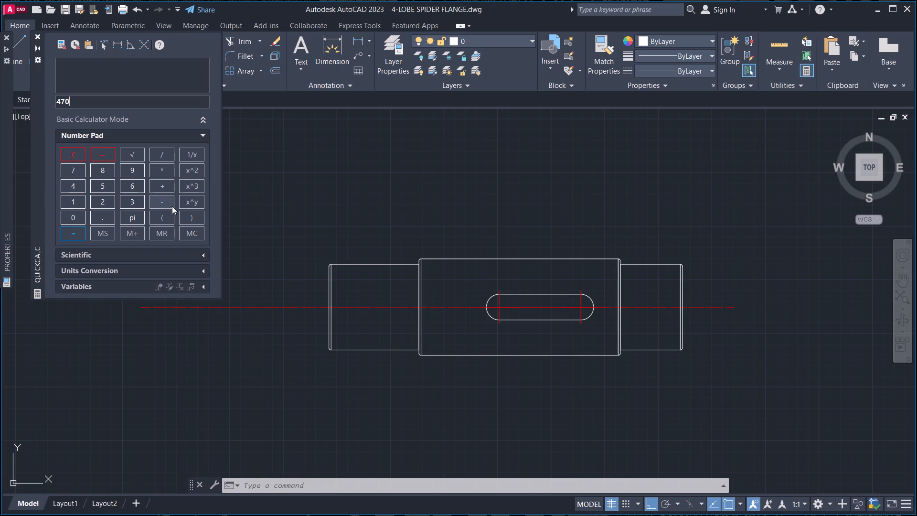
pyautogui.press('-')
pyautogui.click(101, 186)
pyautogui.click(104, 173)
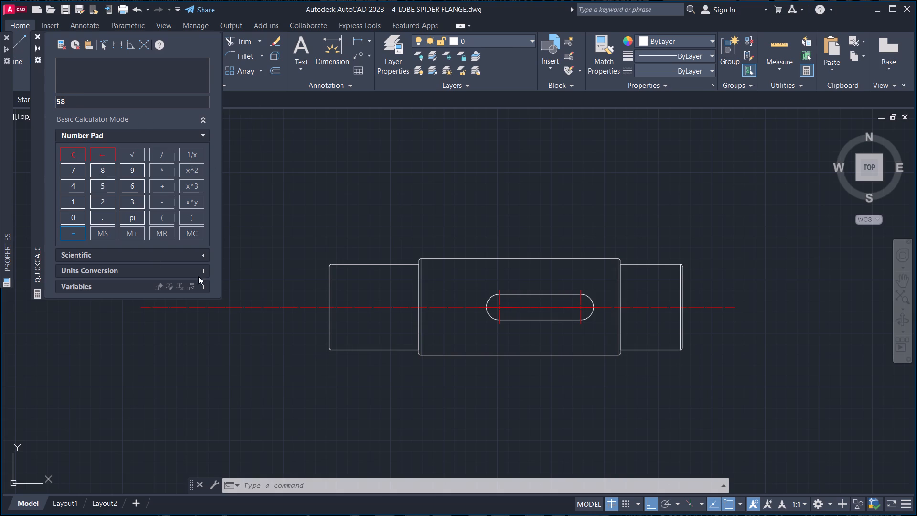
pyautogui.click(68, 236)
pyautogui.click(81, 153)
# Calculate the remaining section length by subtracting 58, 188 and 84 in succession from 470.
pyautogui.click(75, 190)
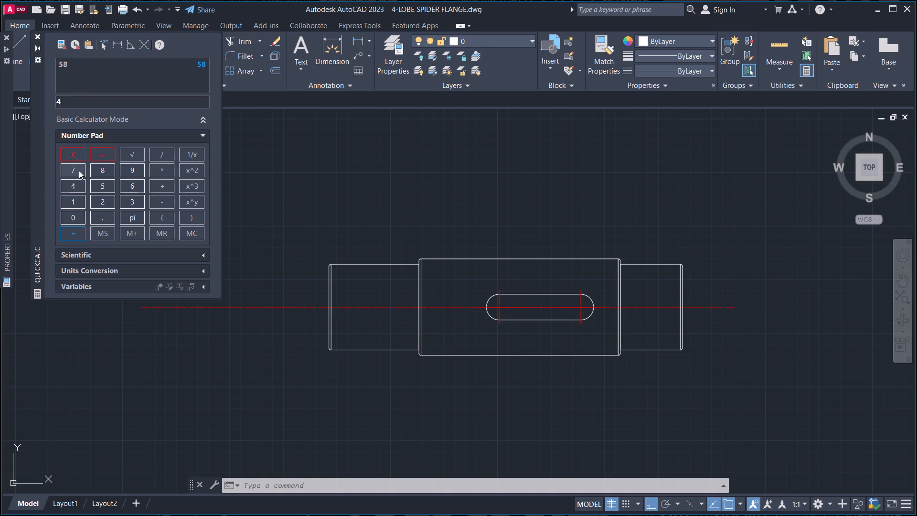
pyautogui.click(79, 171)
pyautogui.click(76, 215)
pyautogui.click(158, 204)
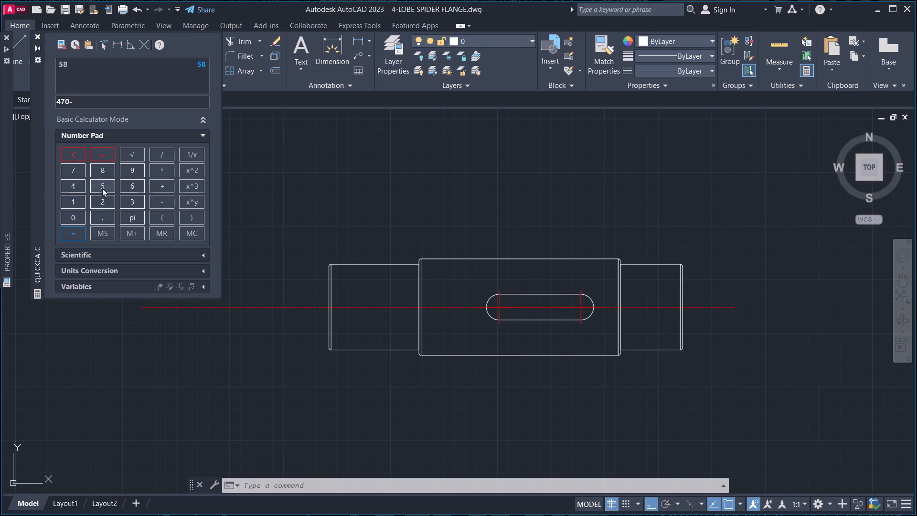
pyautogui.click(102, 183)
pyautogui.click(104, 171)
pyautogui.click(78, 228)
pyautogui.click(163, 203)
pyautogui.click(78, 202)
pyautogui.doubleClick(105, 172)
pyautogui.click(73, 231)
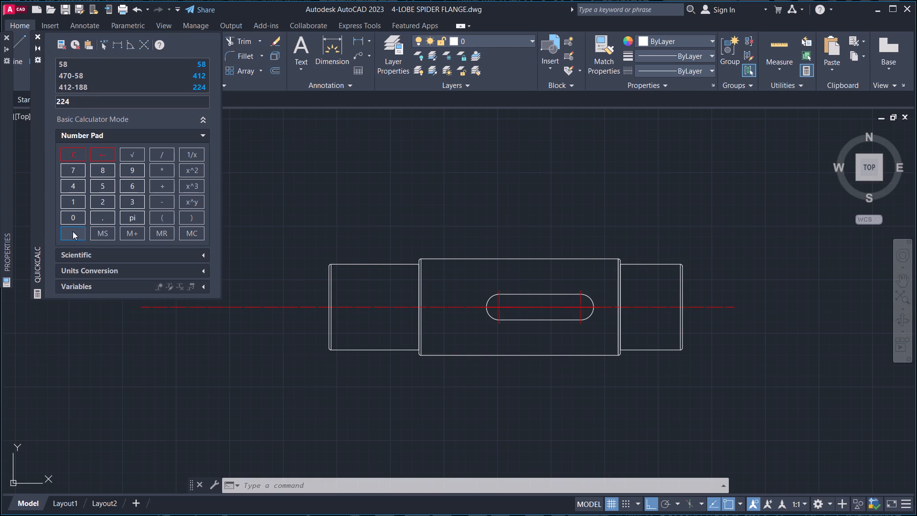
pyautogui.click(158, 201)
pyautogui.click(100, 172)
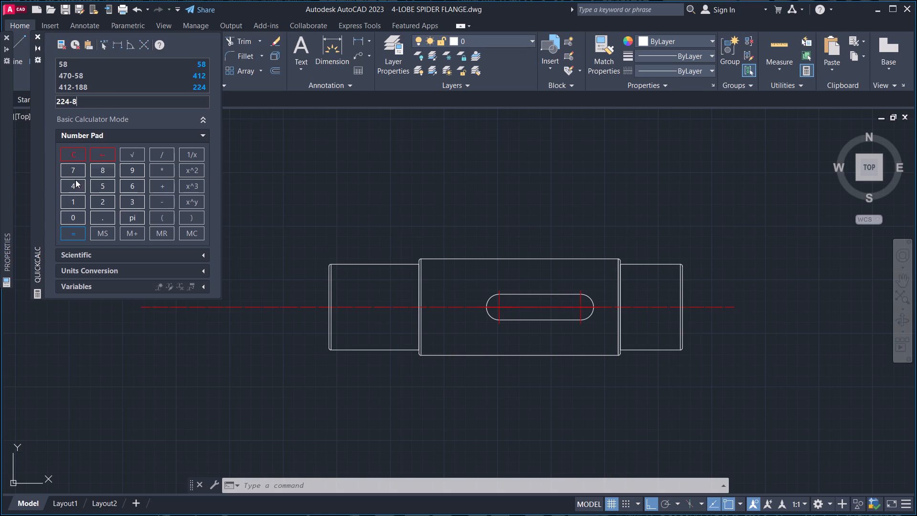
pyautogui.click(72, 181)
pyautogui.click(79, 236)
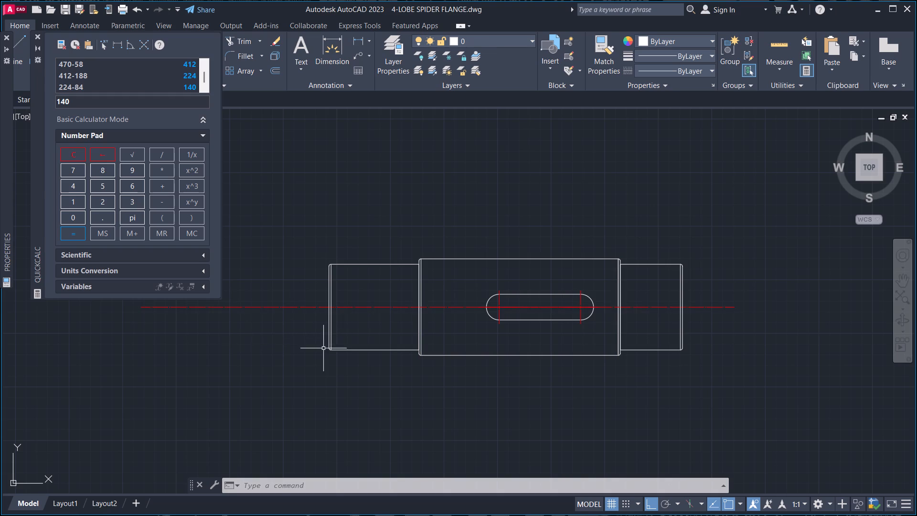
# Close the calculator.
pyautogui.click(159, 346)
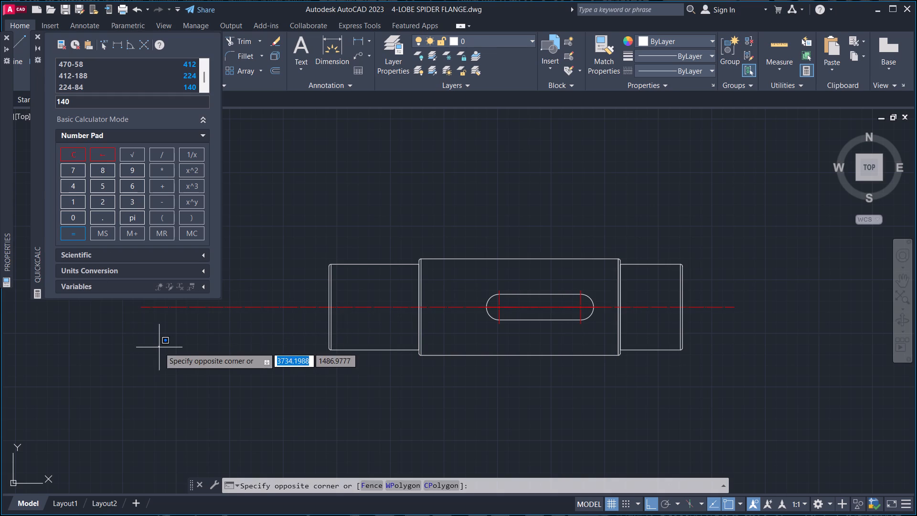
pyautogui.click(131, 368)
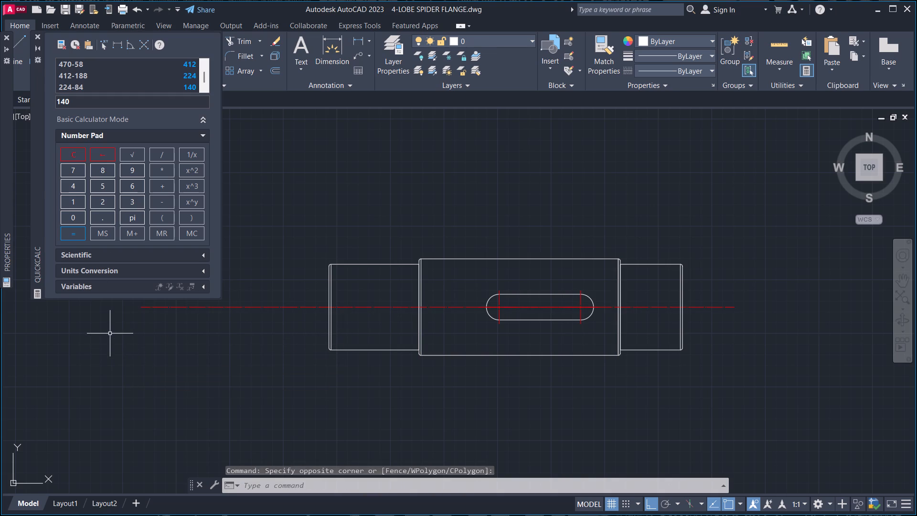
pyautogui.click(271, 202)
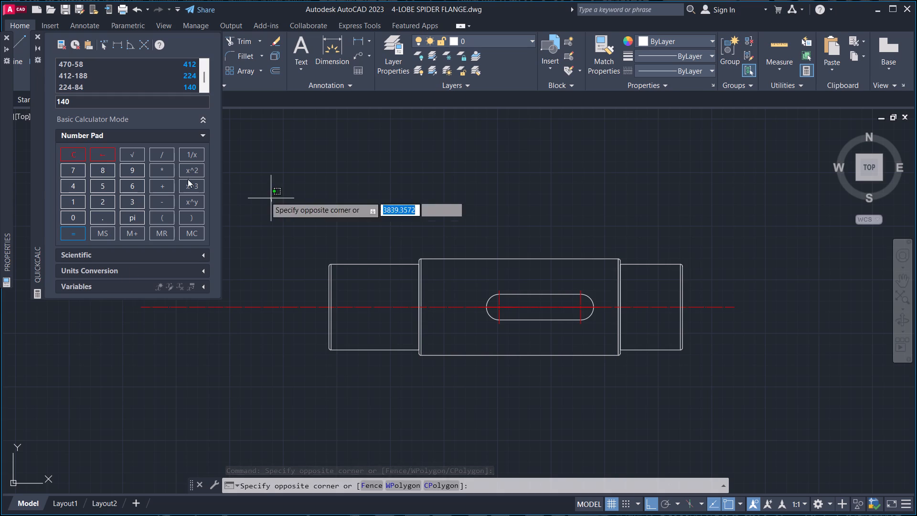
pyautogui.click(265, 206)
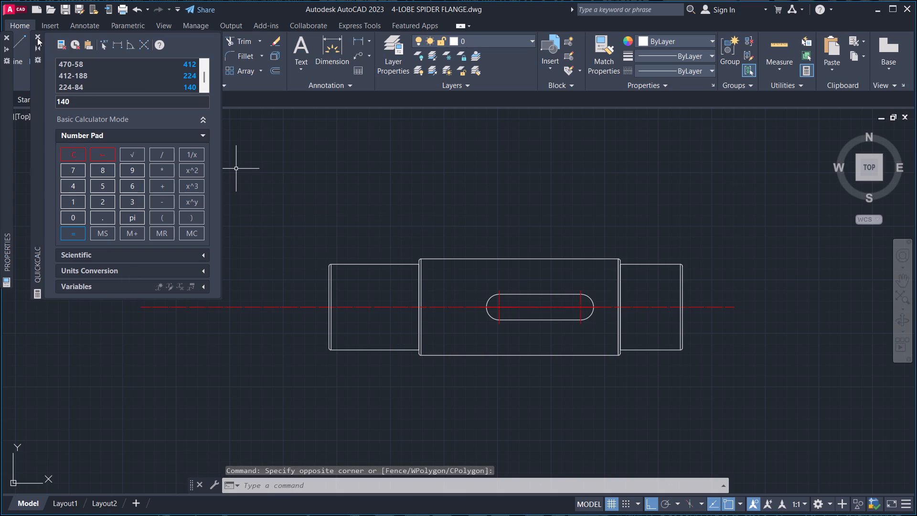
pyautogui.click(37, 37)
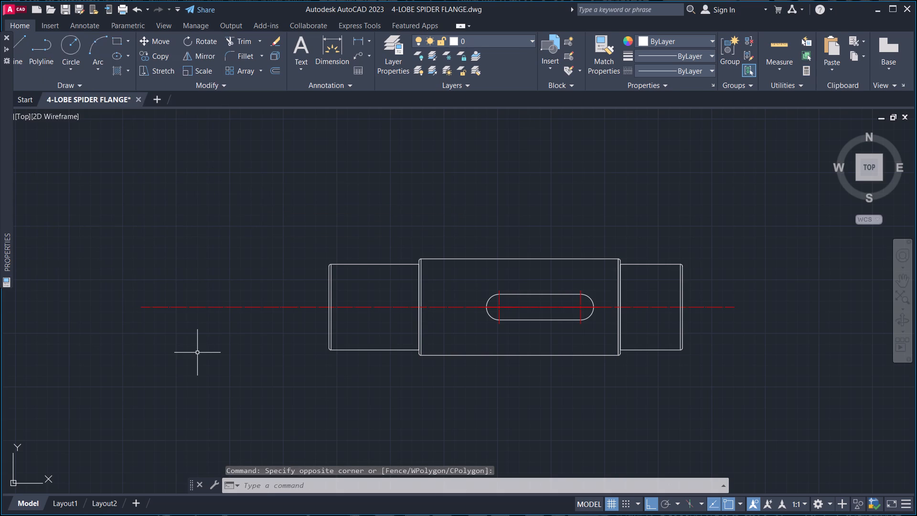
# Draw a rectangle 140 wide and 70 high in the empty area below the centerline's left end.
pyautogui.press('r')
pyautogui.write('EX')
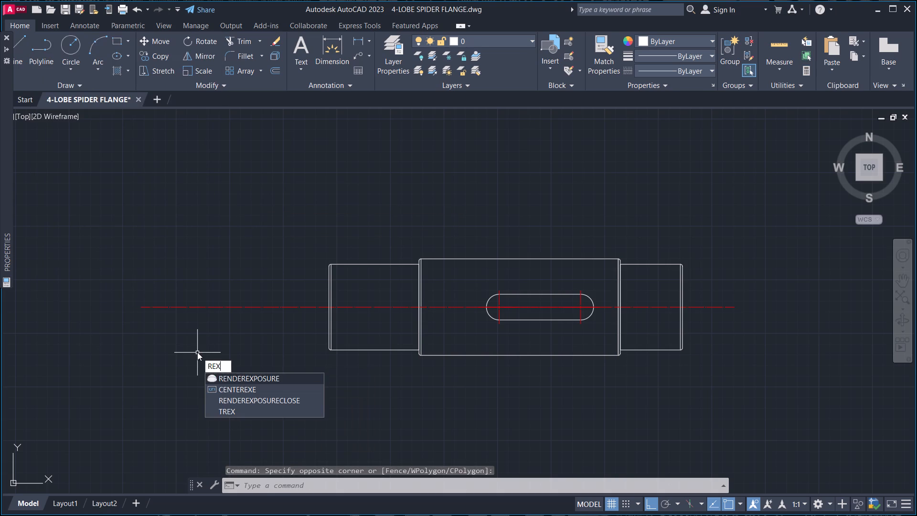
pyautogui.press(']')
pyautogui.press('BackSpace')
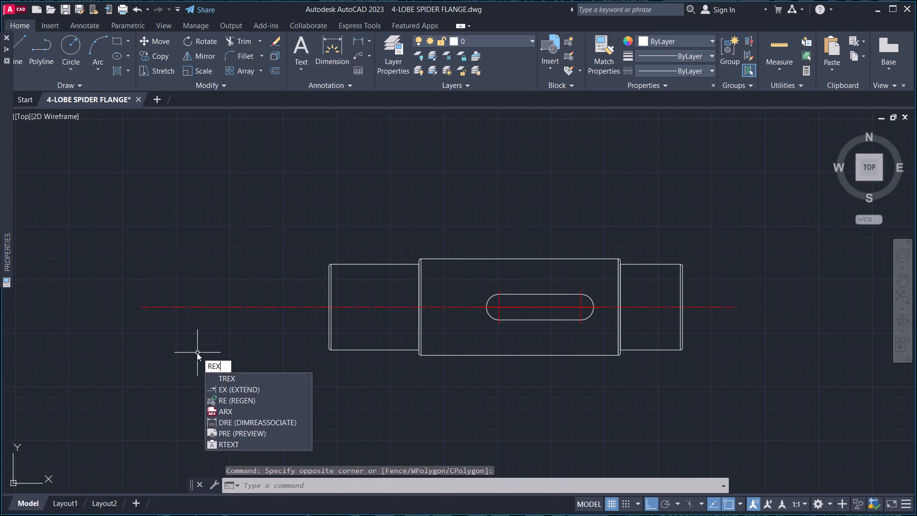
pyautogui.press('BackSpace')
pyautogui.press('c')
pyautogui.press('space')
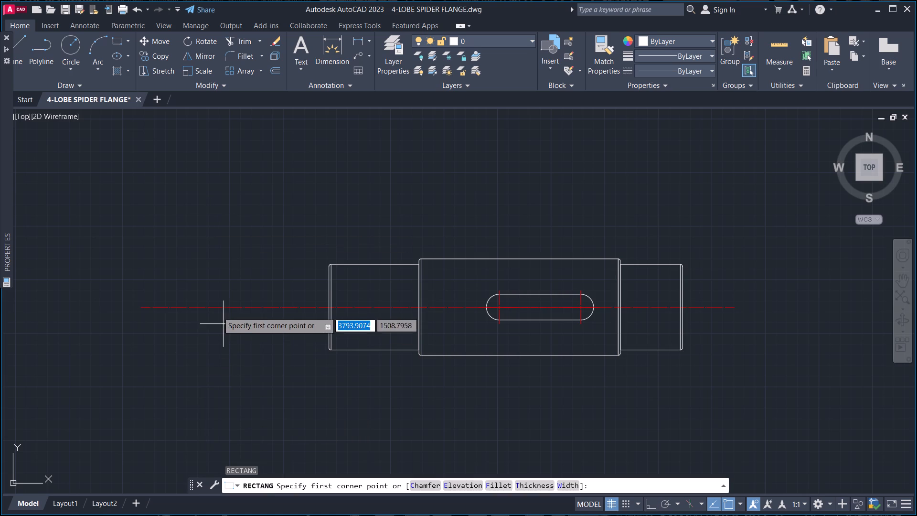
pyautogui.click(134, 396)
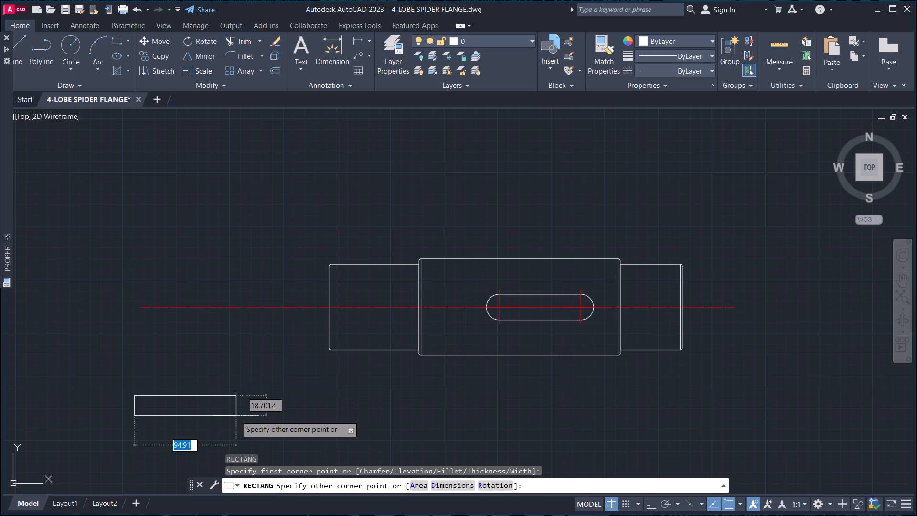
pyautogui.write('140')
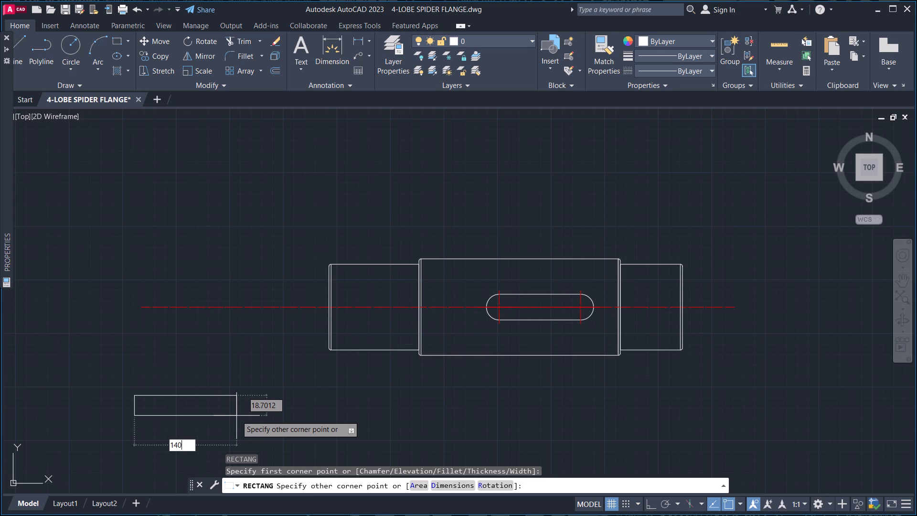
pyautogui.press('Tab')
pyautogui.write('70')
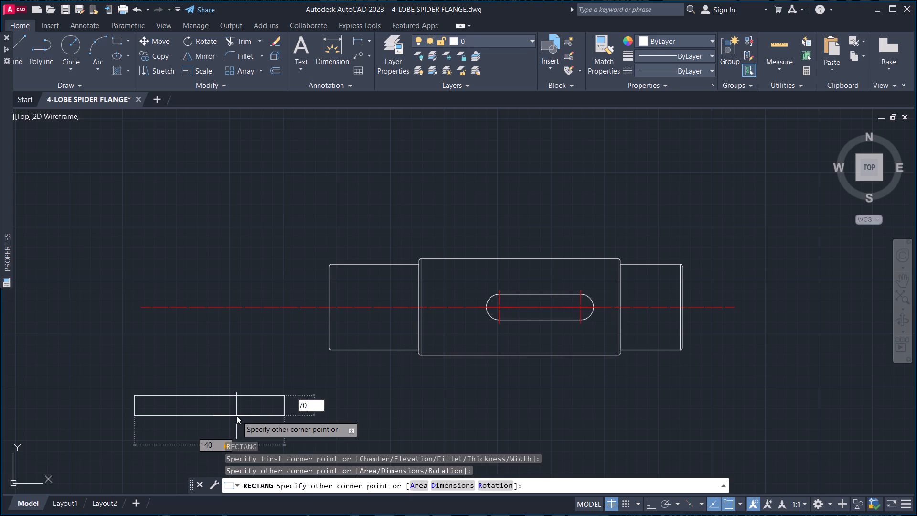
pyautogui.press('Return')
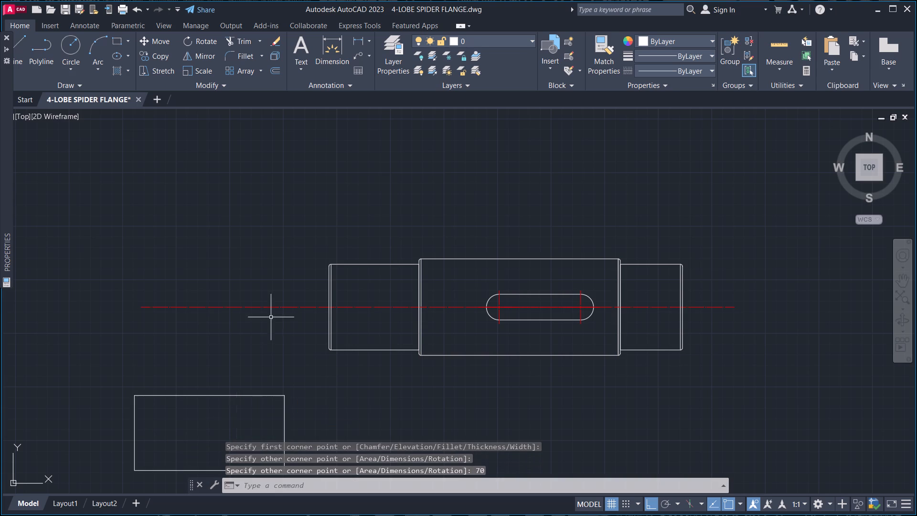
pyautogui.scroll(-1, 276, 342)
pyautogui.moveTo(308, 404); pyautogui.dragTo(320, 331, button='middle')
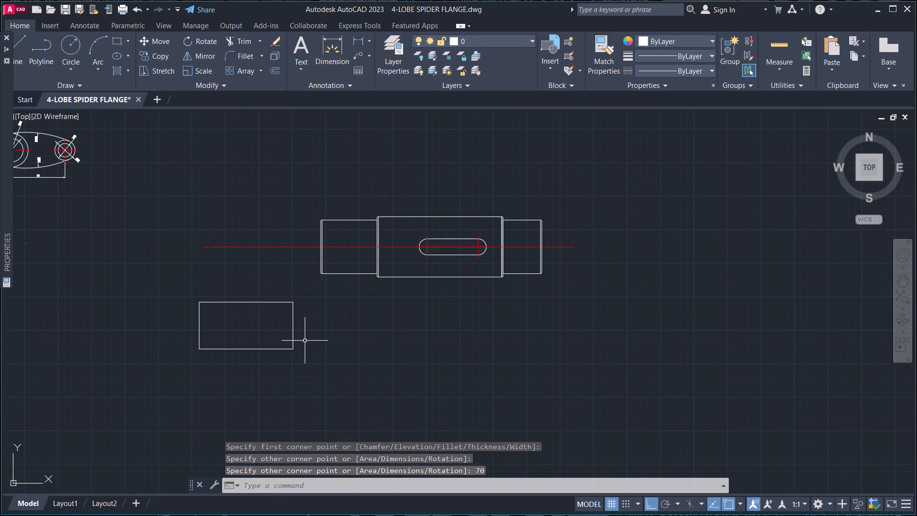
# Explode the 140 by 70 rectangle below the centerline into separate lines.
pyautogui.scroll(2, 299, 340)
pyautogui.moveTo(292, 337); pyautogui.dragTo(376, 342, button='middle')
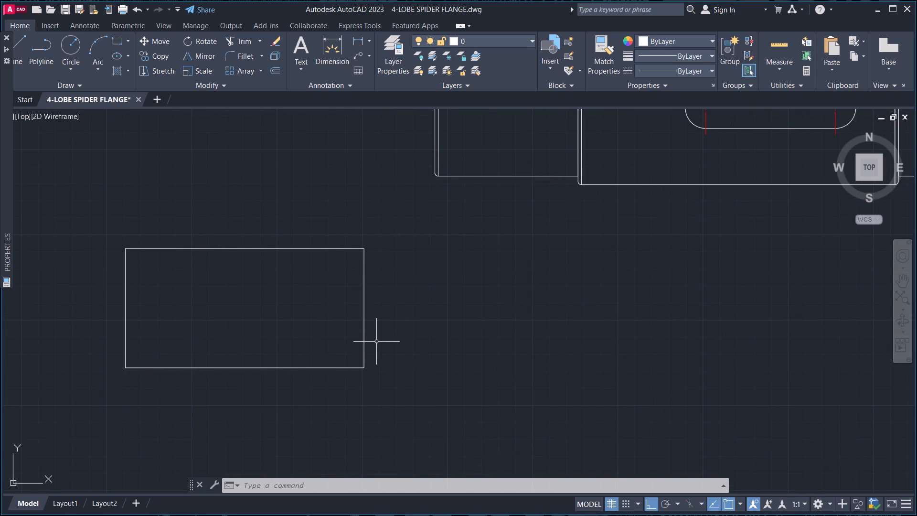
pyautogui.moveTo(390, 324); pyautogui.dragTo(381, 324)
pyautogui.click(320, 331)
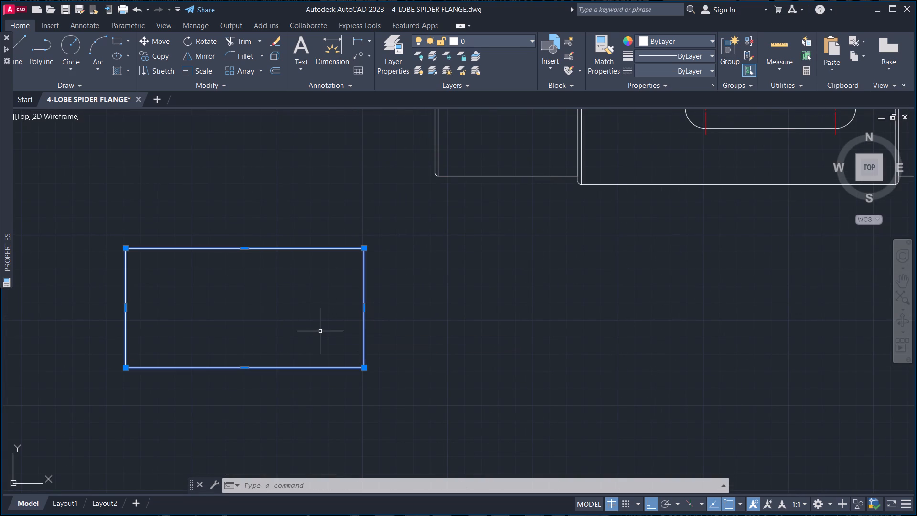
pyautogui.press('x')
pyautogui.press('space')
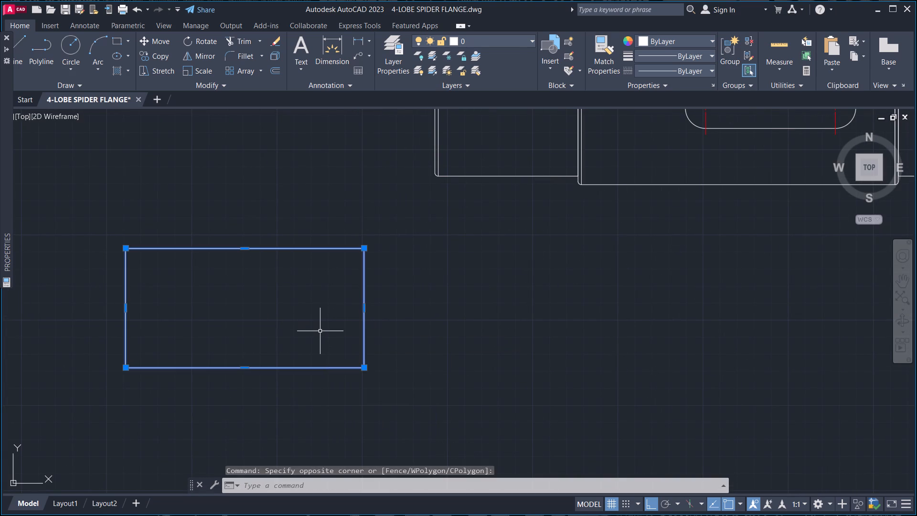
# Copy the exploded rectangle's left edge 2 units horizontally inward.
pyautogui.moveTo(76, 301); pyautogui.dragTo(68, 302)
pyautogui.click(3, 303)
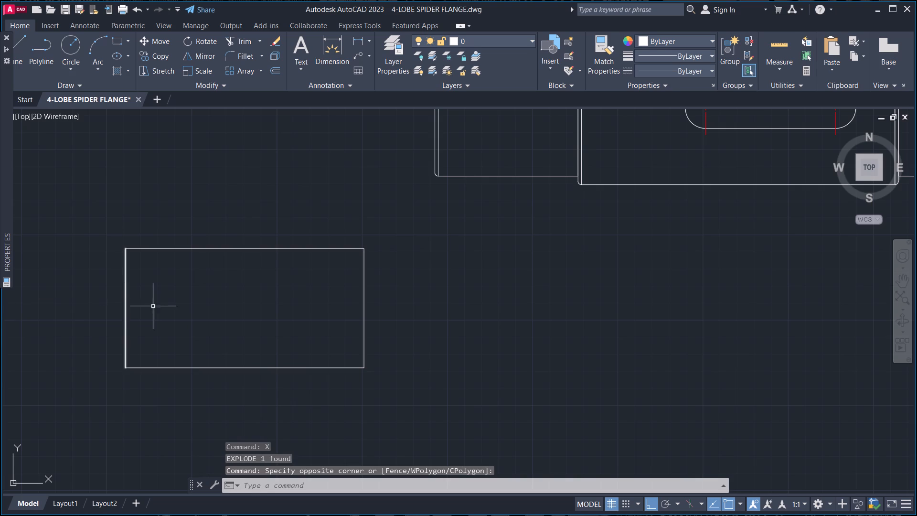
pyautogui.moveTo(153, 306); pyautogui.dragTo(139, 306)
pyautogui.click(94, 310)
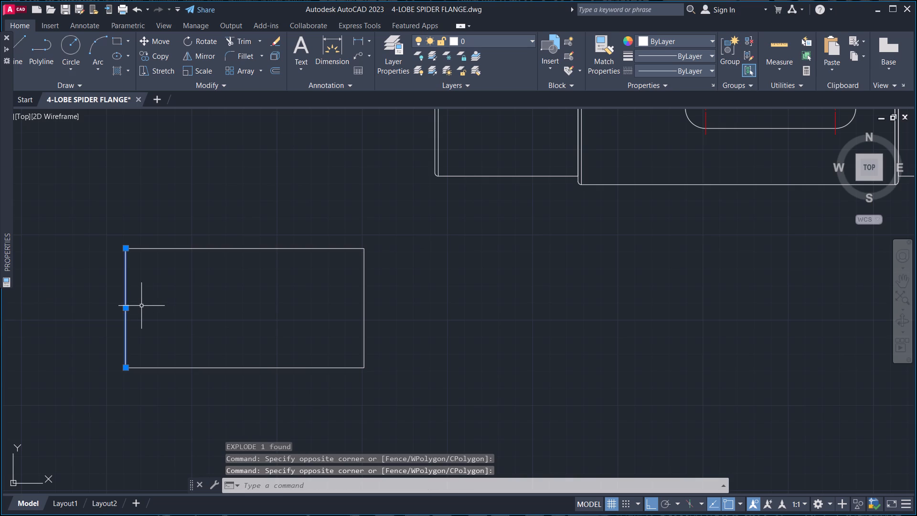
pyautogui.press('c')
pyautogui.write('P')
pyautogui.press('space')
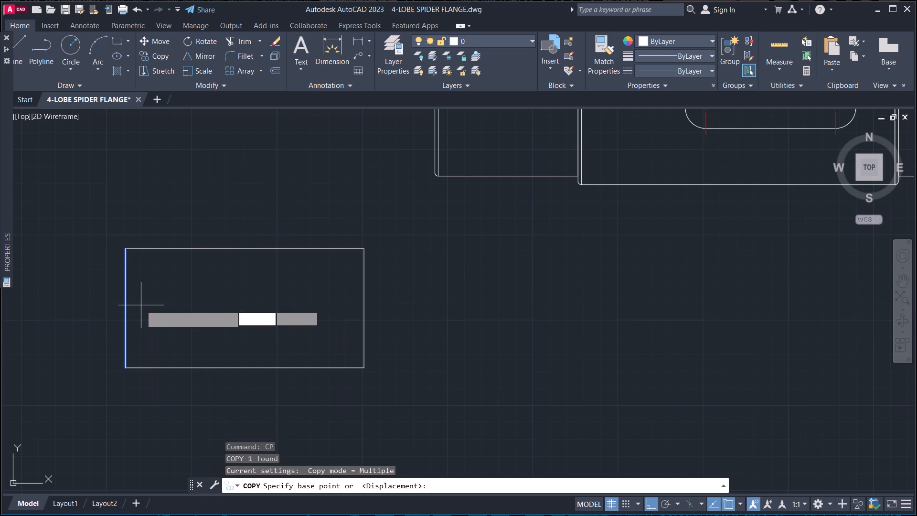
pyautogui.click(159, 305)
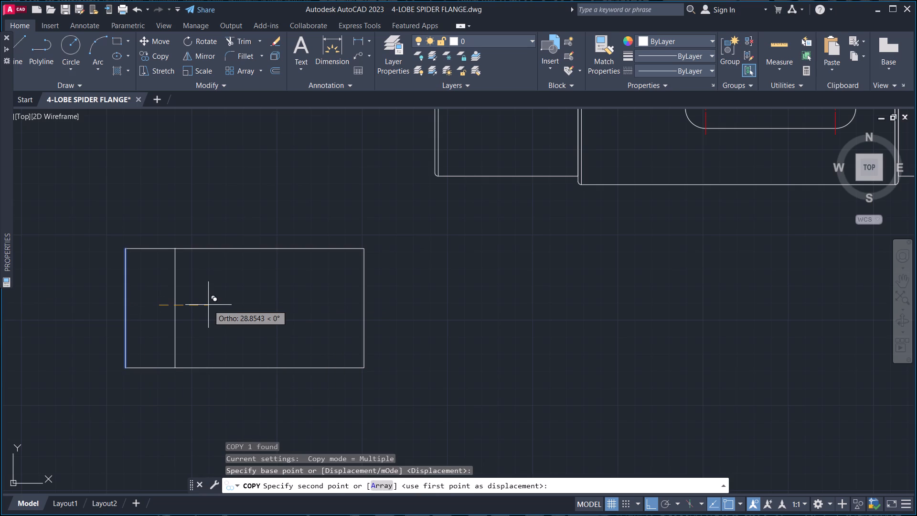
pyautogui.press('2')
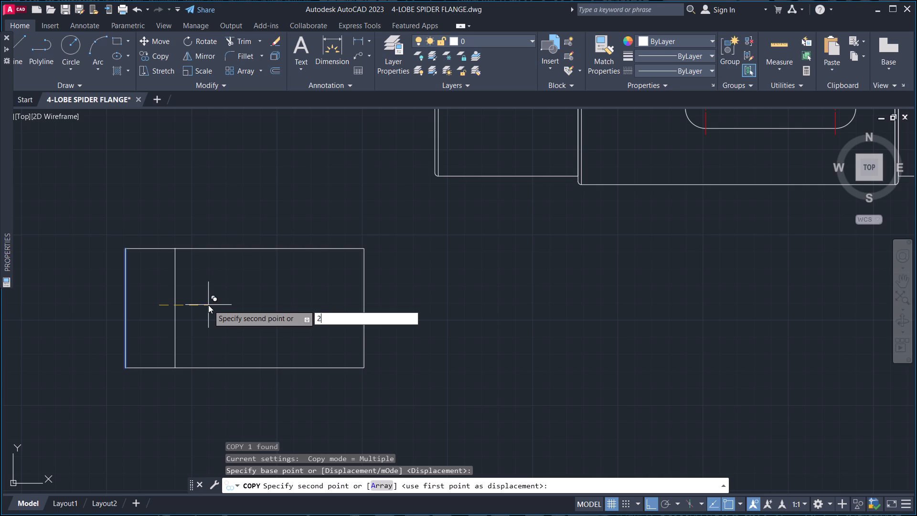
pyautogui.press('Return')
pyautogui.click(208, 304)
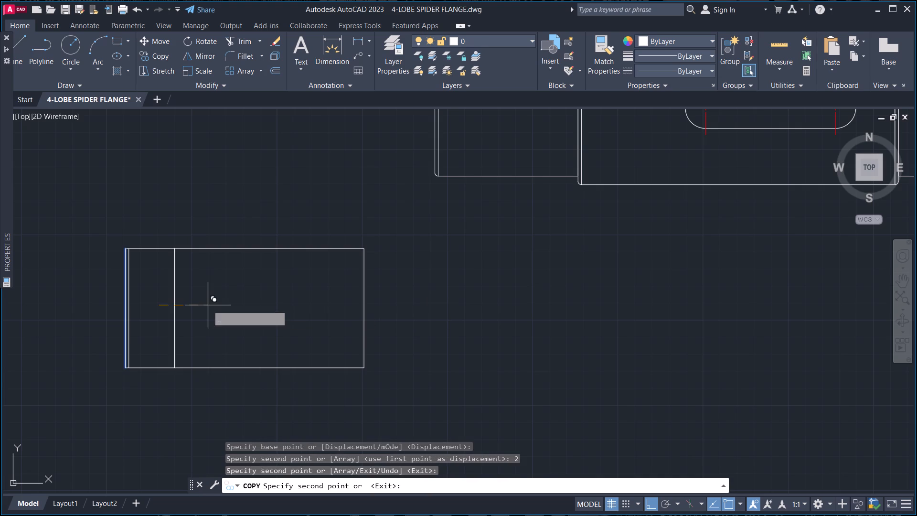
pyautogui.press('Escape')
# Delete the extra copied vertical line farther inside the rectangle, keeping the one nearest the left edge.
pyautogui.scroll(2, 175, 316)
pyautogui.moveTo(193, 310); pyautogui.dragTo(186, 311)
pyautogui.click(155, 317)
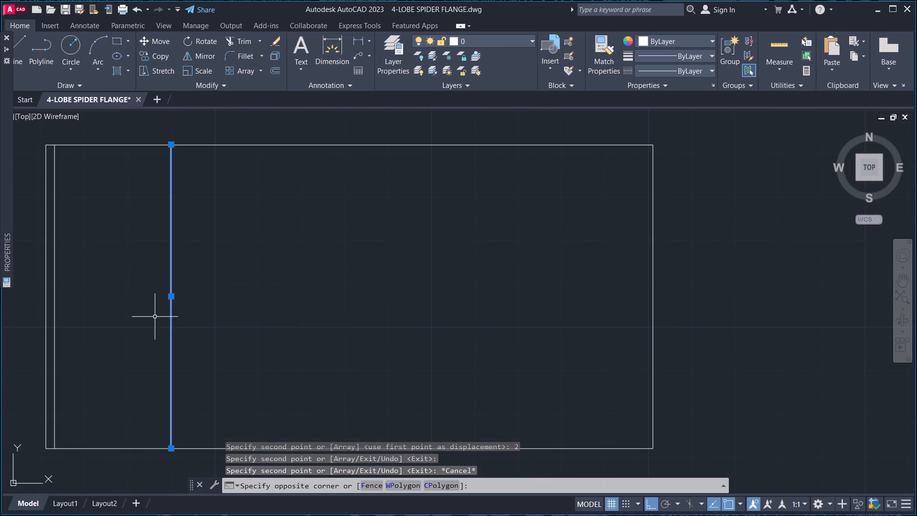
pyautogui.press('Delete')
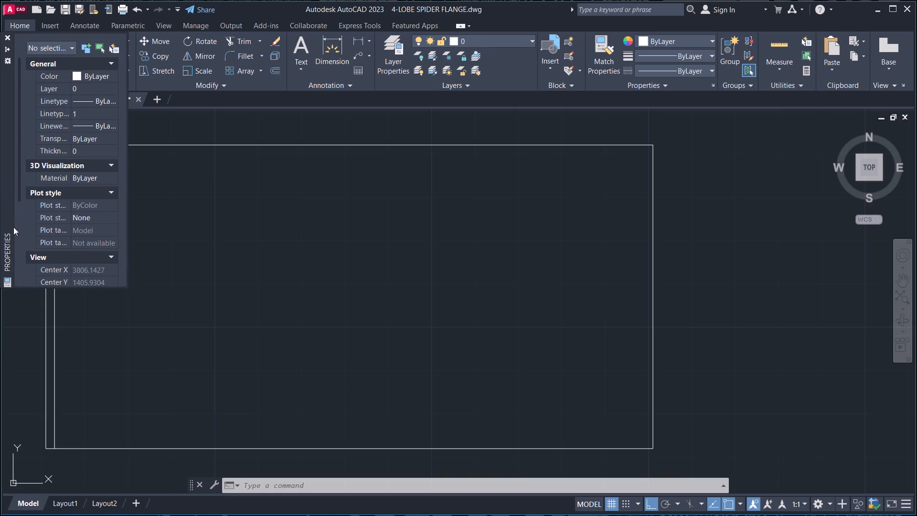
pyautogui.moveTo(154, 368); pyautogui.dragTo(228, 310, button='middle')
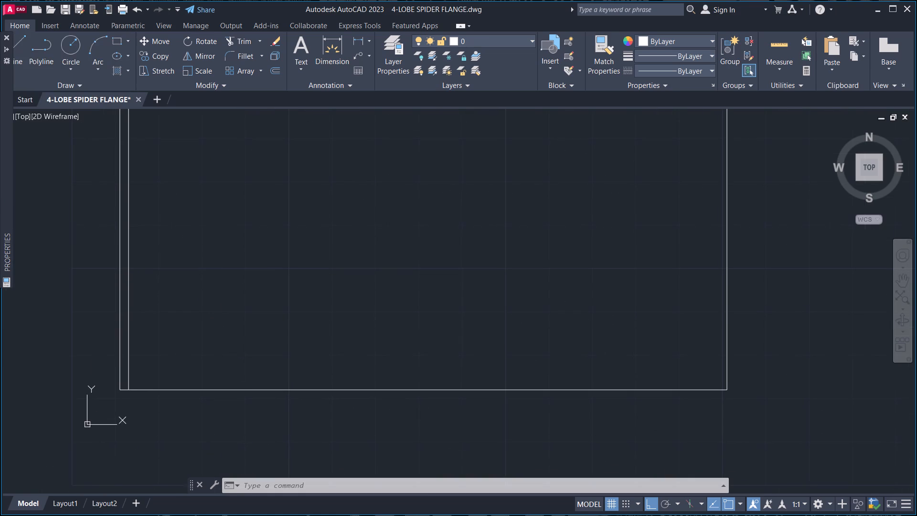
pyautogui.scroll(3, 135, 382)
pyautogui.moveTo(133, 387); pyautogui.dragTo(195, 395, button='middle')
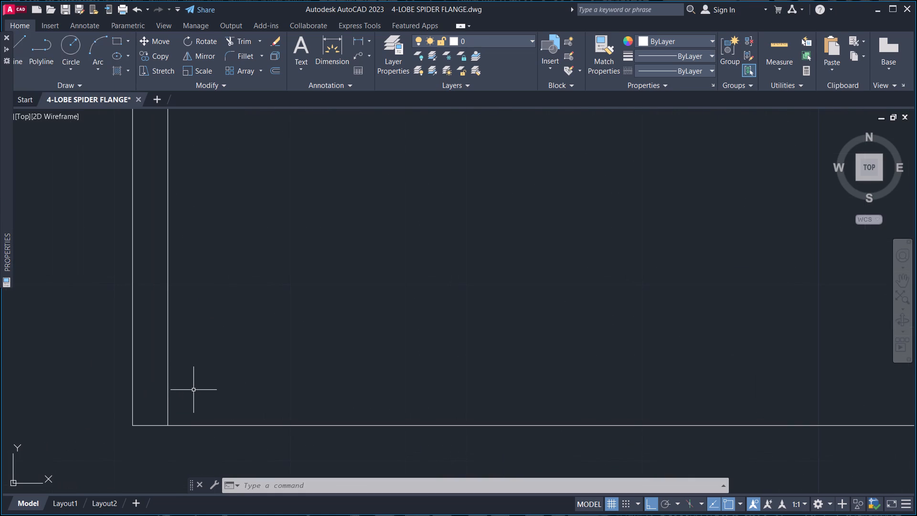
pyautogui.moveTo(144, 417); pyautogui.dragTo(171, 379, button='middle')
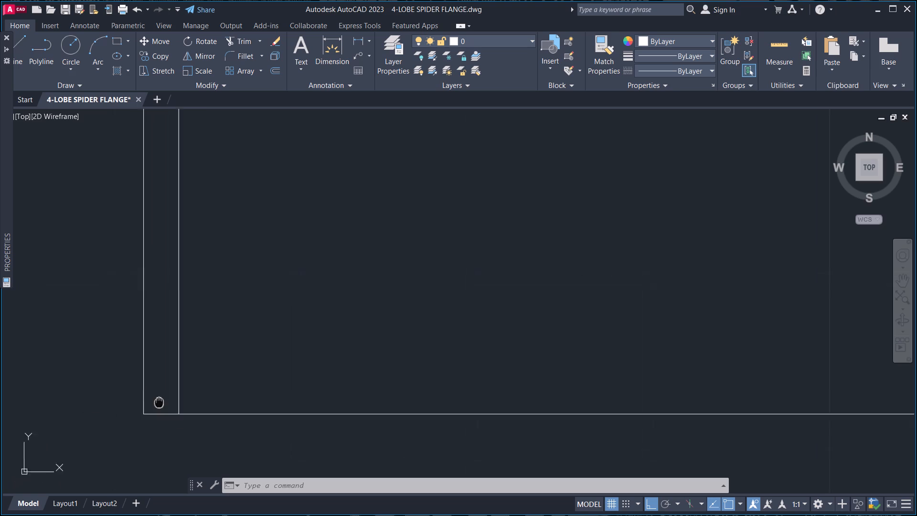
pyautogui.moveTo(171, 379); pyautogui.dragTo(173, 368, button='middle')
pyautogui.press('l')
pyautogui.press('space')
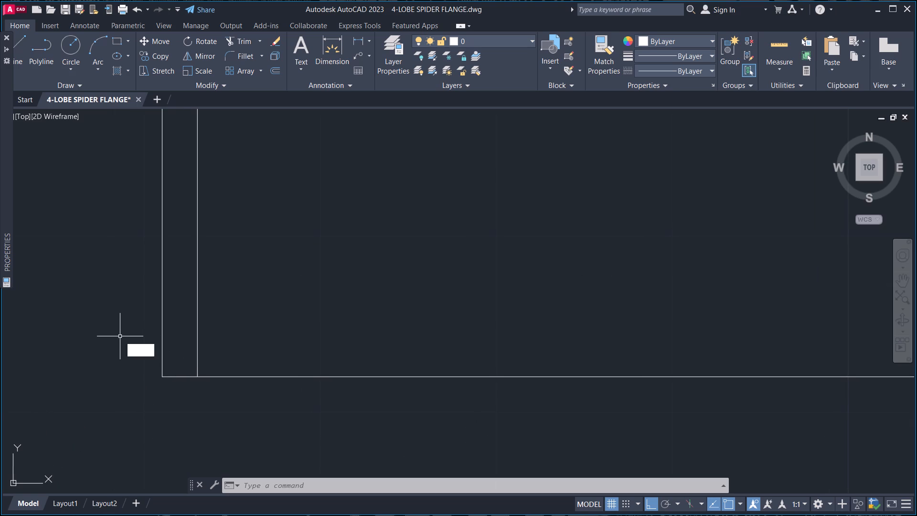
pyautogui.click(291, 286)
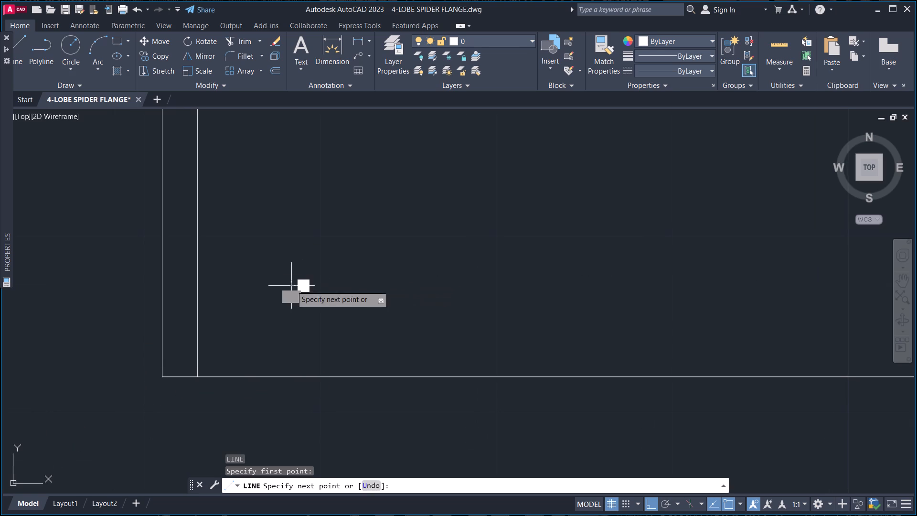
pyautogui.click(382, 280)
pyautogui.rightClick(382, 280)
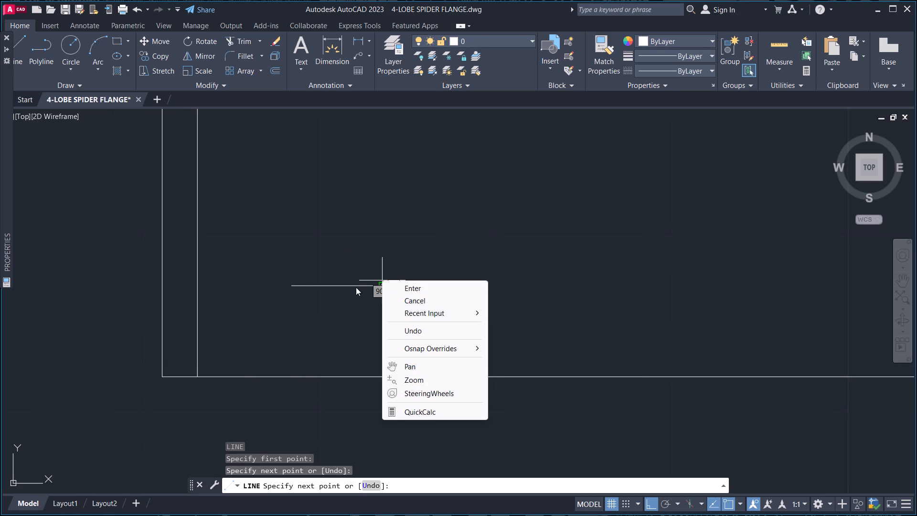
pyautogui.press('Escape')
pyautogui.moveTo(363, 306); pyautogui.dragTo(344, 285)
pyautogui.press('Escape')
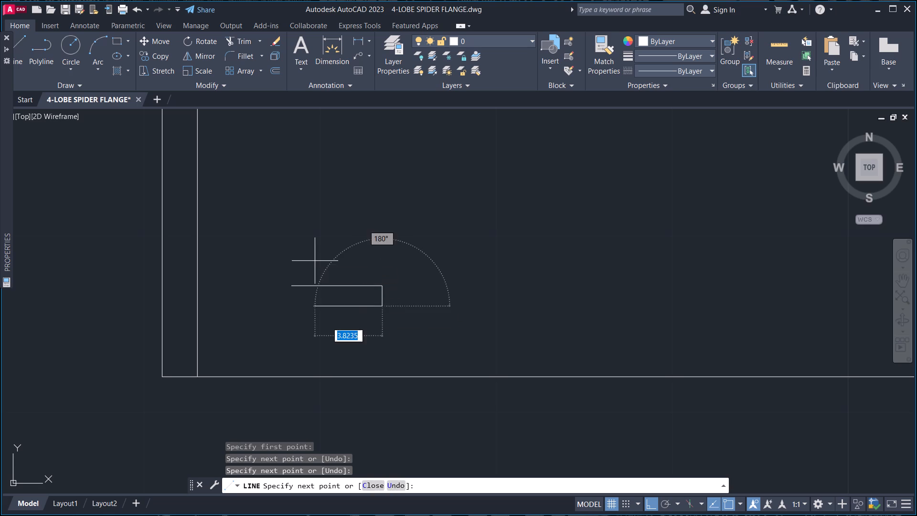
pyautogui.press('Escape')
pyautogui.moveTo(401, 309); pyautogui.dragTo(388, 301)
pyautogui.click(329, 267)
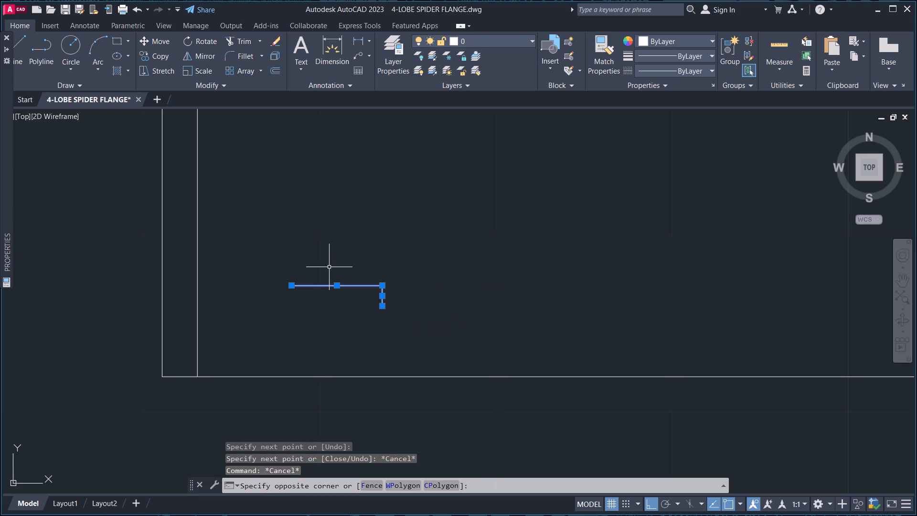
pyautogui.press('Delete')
# Draw a horizontal line 2 units long inside the rectangle near its lower-left corner.
pyautogui.write('L')
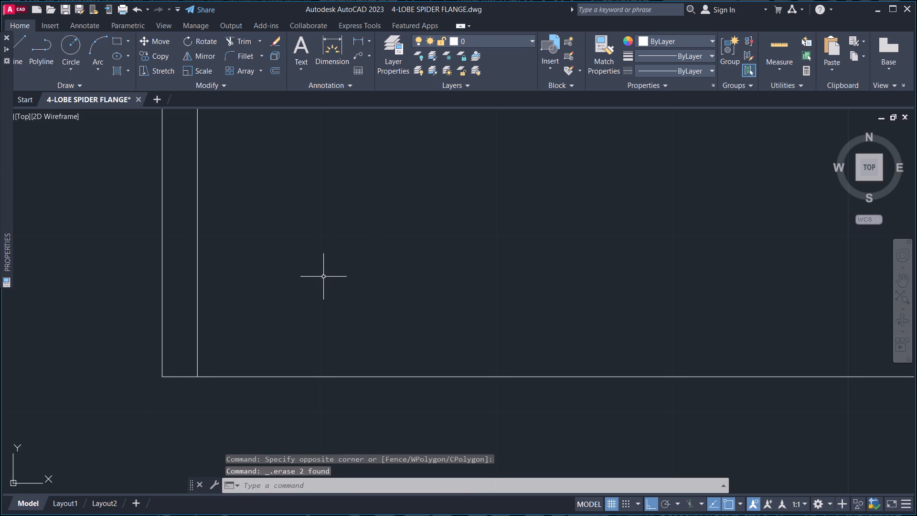
pyautogui.press('space')
pyautogui.click(276, 299)
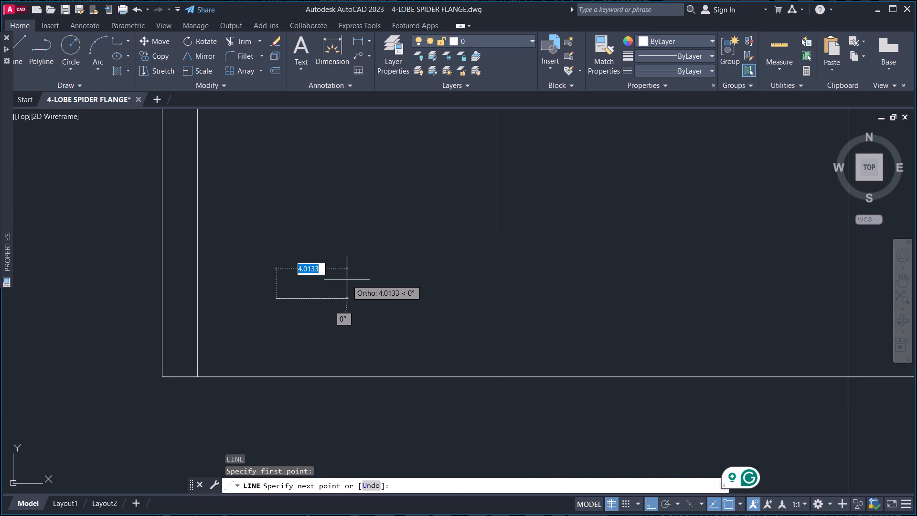
pyautogui.press('2')
pyautogui.press('Return')
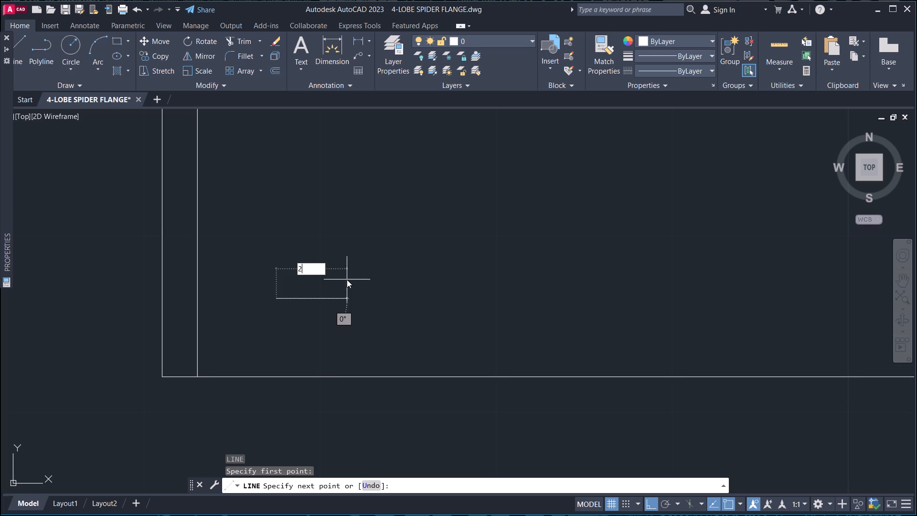
pyautogui.press('Escape')
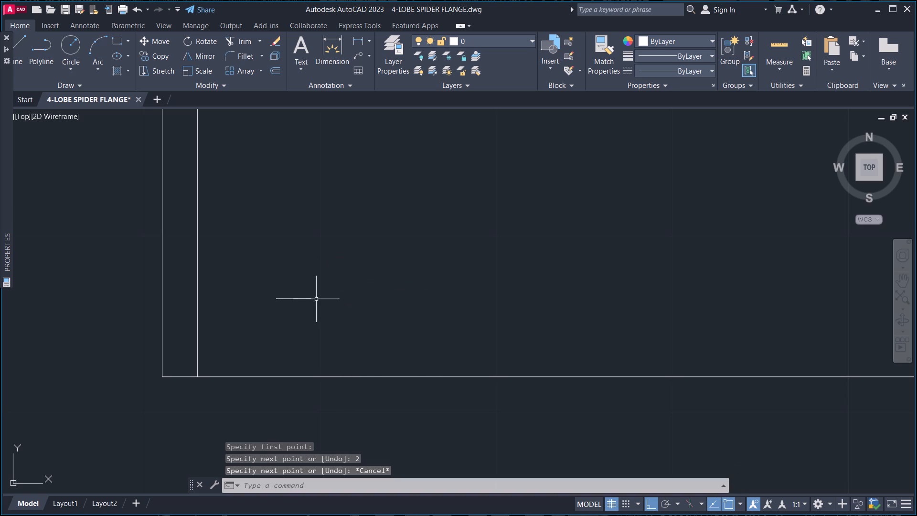
# Rotate the short horizontal line by 45 degrees about its right endpoint.
pyautogui.scroll(2, 299, 318)
pyautogui.click(339, 292)
pyautogui.click(309, 234)
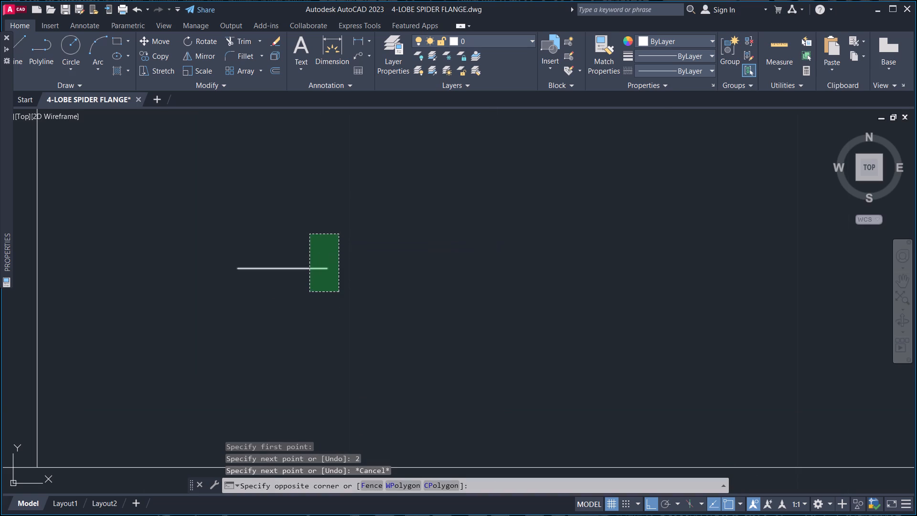
pyautogui.press('r')
pyautogui.press('o')
pyautogui.press('space')
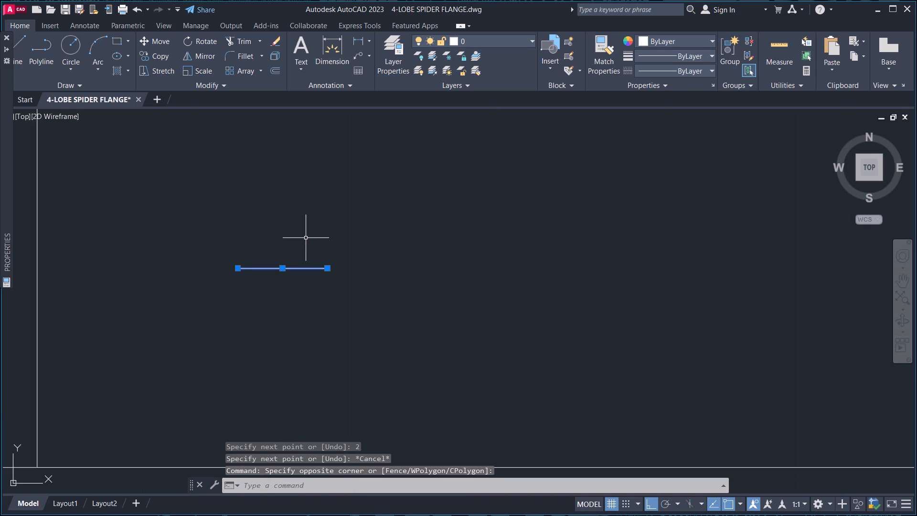
pyautogui.click(328, 269)
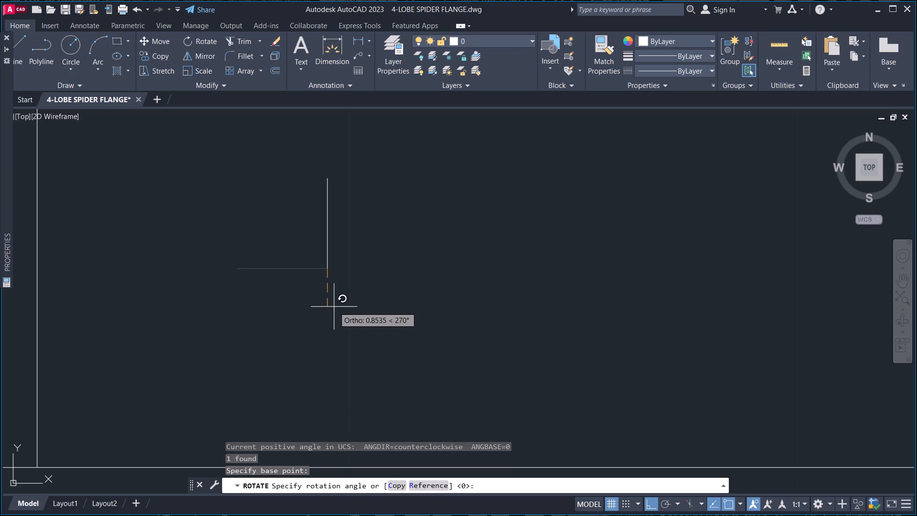
pyautogui.write('45')
pyautogui.press('Return')
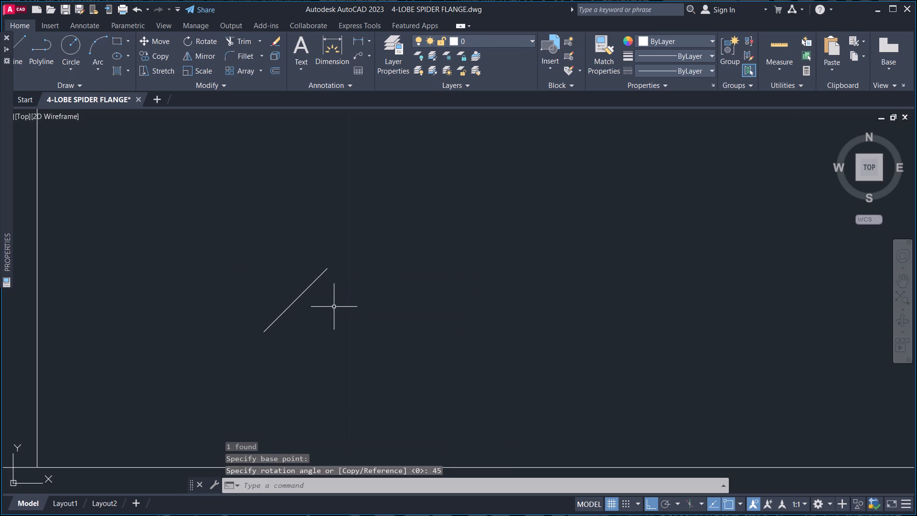
# Mirror the short 45-degree line upward across a horizontal axis and erase the source line.
pyautogui.scroll(-1, 316, 299)
pyautogui.moveTo(321, 303); pyautogui.dragTo(358, 308, button='middle')
pyautogui.moveTo(377, 310); pyautogui.dragTo(359, 304)
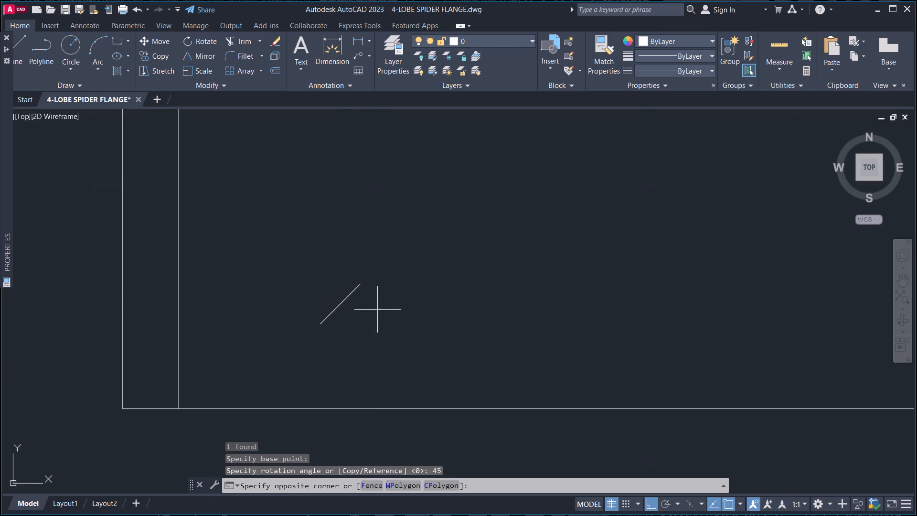
pyautogui.moveTo(359, 304); pyautogui.dragTo(349, 300)
pyautogui.click(293, 269)
pyautogui.write('MI')
pyautogui.press('space')
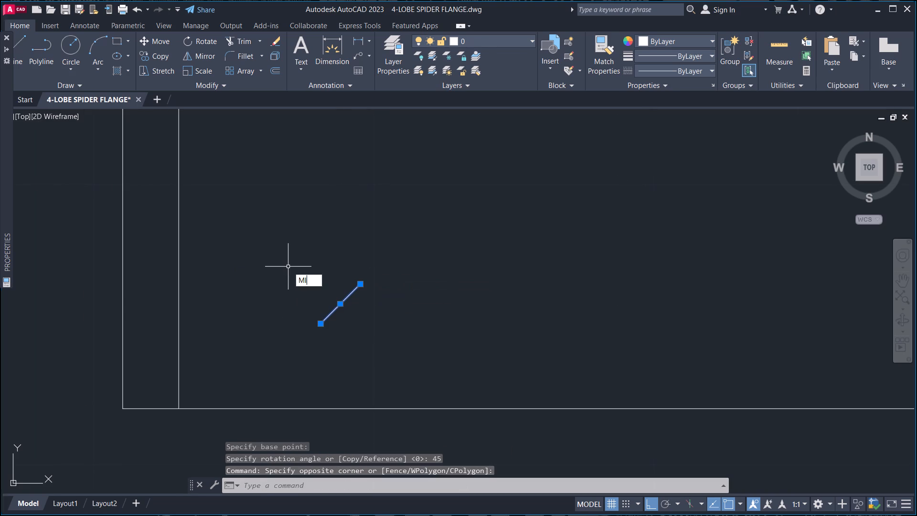
pyautogui.click(382, 264)
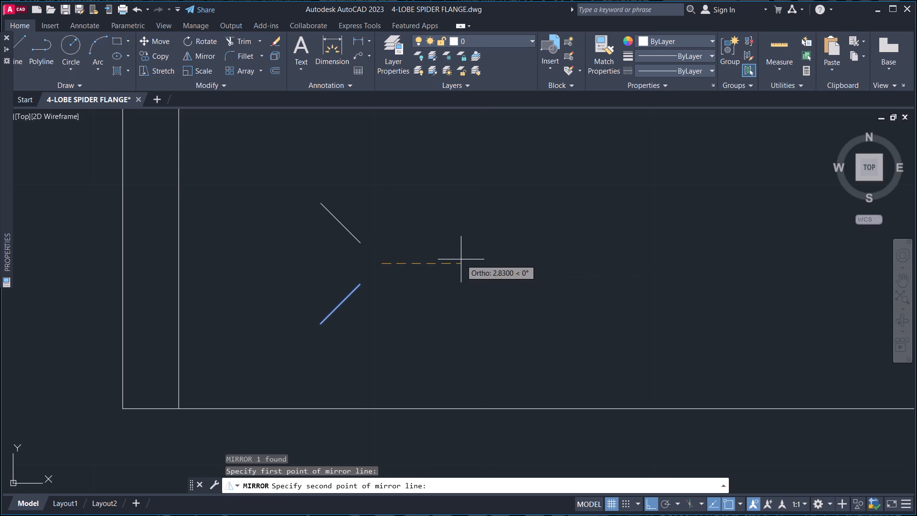
pyautogui.click(461, 259)
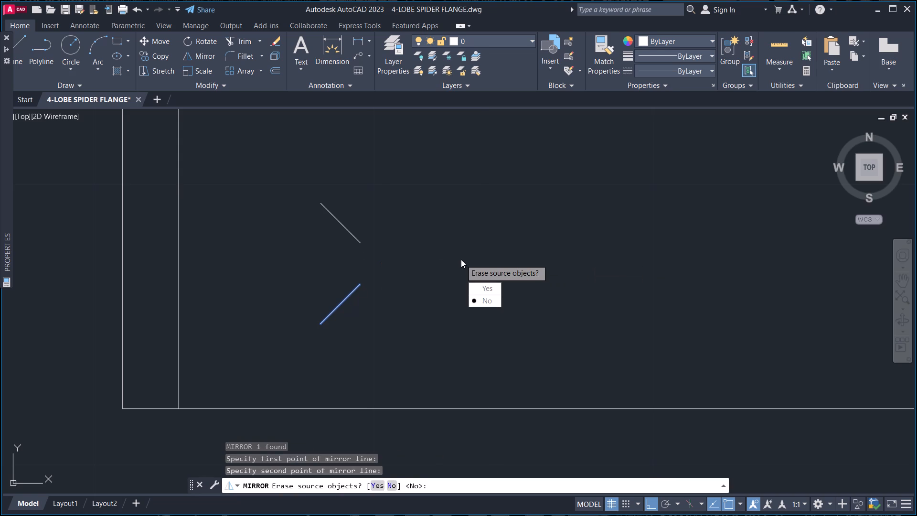
pyautogui.press('y')
pyautogui.press('space')
# Move the mirrored line so its lower endpoint sits where the inner vertical line meets the rectangle's bottom edge.
pyautogui.click(373, 239)
pyautogui.click(341, 266)
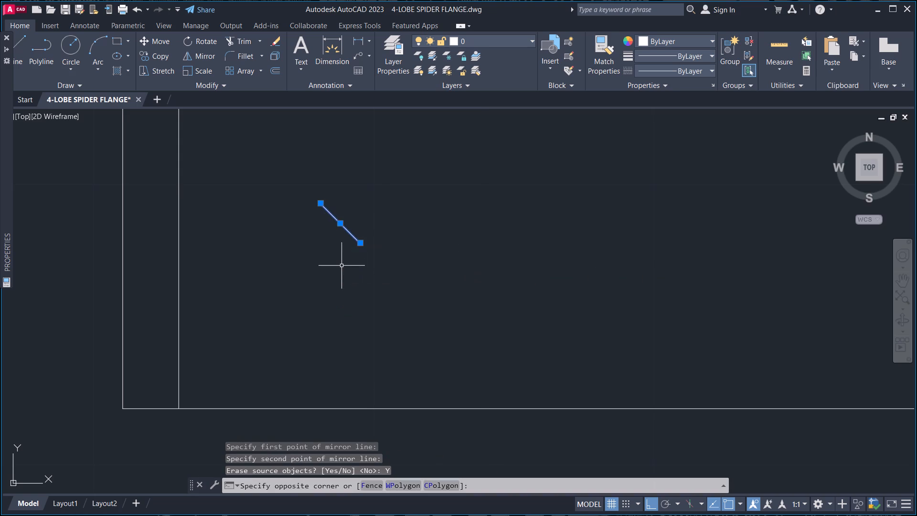
pyautogui.write('M')
pyautogui.press('space')
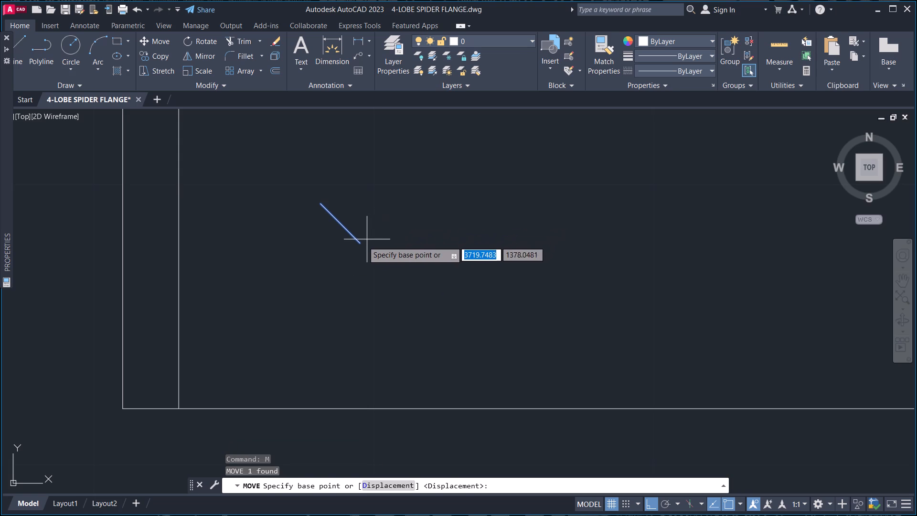
pyautogui.click(363, 242)
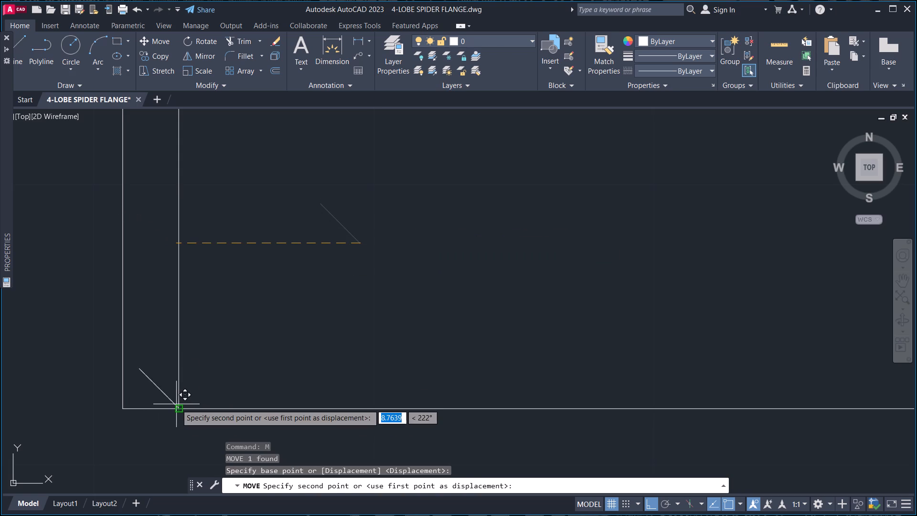
pyautogui.click(177, 404)
pyautogui.scroll(-1, 157, 365)
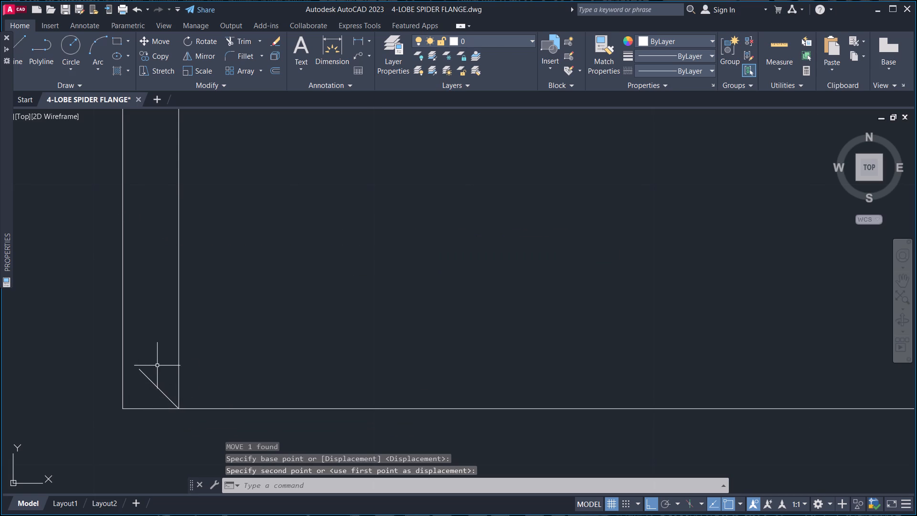
# Check the horizontal distance from the rectangle's lower-left corner to the inner vertical line using a trial linear dimension.
pyautogui.scroll(-1, 157, 365)
pyautogui.moveTo(200, 354); pyautogui.dragTo(275, 381, button='middle')
pyautogui.press('Escape')
pyautogui.scroll(3, 232, 393)
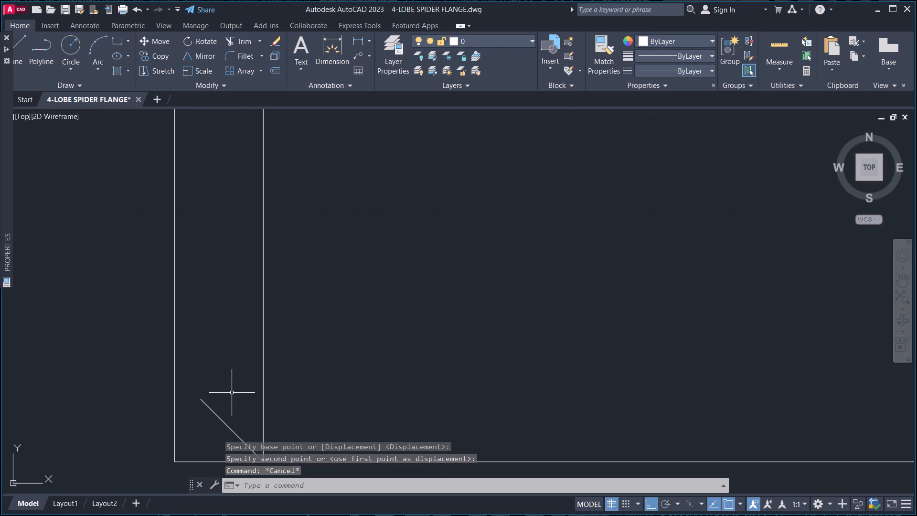
pyautogui.scroll(-3, 229, 376)
pyautogui.moveTo(229, 357); pyautogui.dragTo(167, 315, button='middle')
pyautogui.scroll(2, 178, 315)
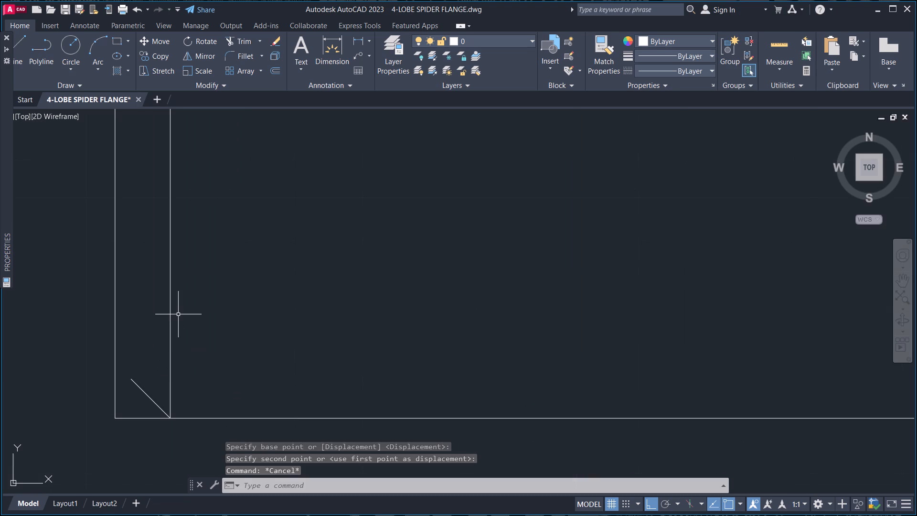
pyautogui.write('DL')
pyautogui.write('I')
pyautogui.press('space')
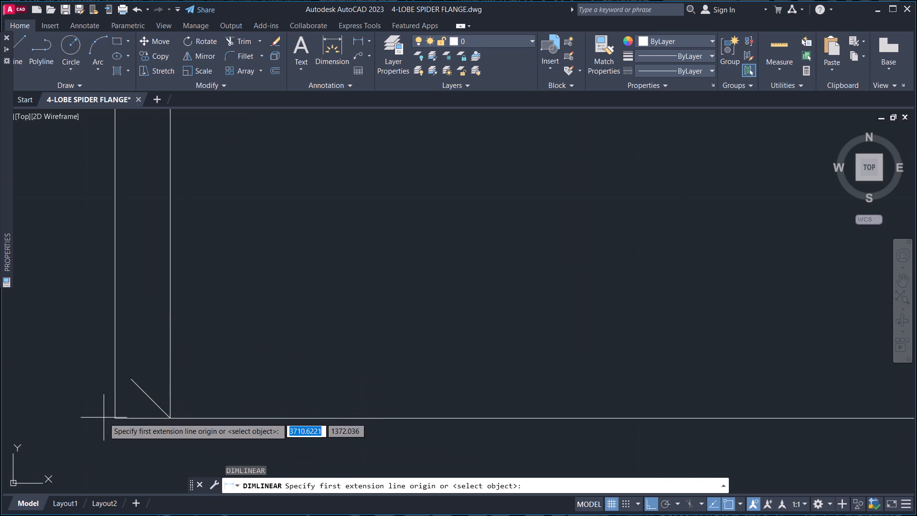
pyautogui.click(116, 419)
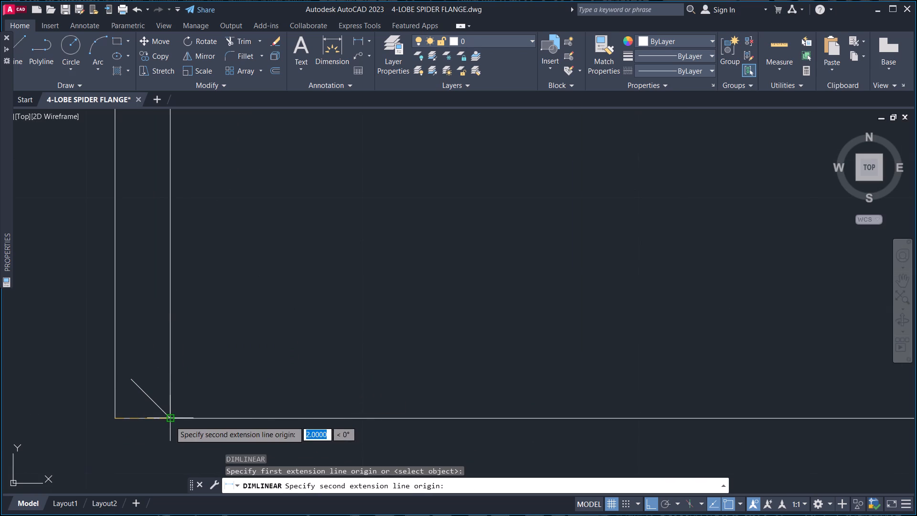
pyautogui.click(170, 421)
pyautogui.scroll(-2, 156, 442)
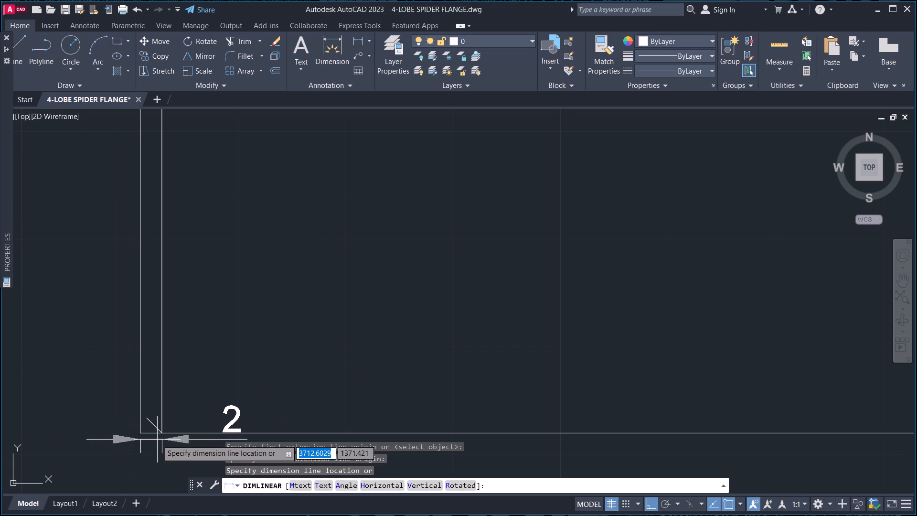
pyautogui.press('Escape')
pyautogui.press('Escape')
pyautogui.press('Escape')
# Move the diagonal line and inner vertical line together horizontally so the diagonal's upper endpoint lies on the rectangle's left edge.
pyautogui.scroll(3, 163, 422)
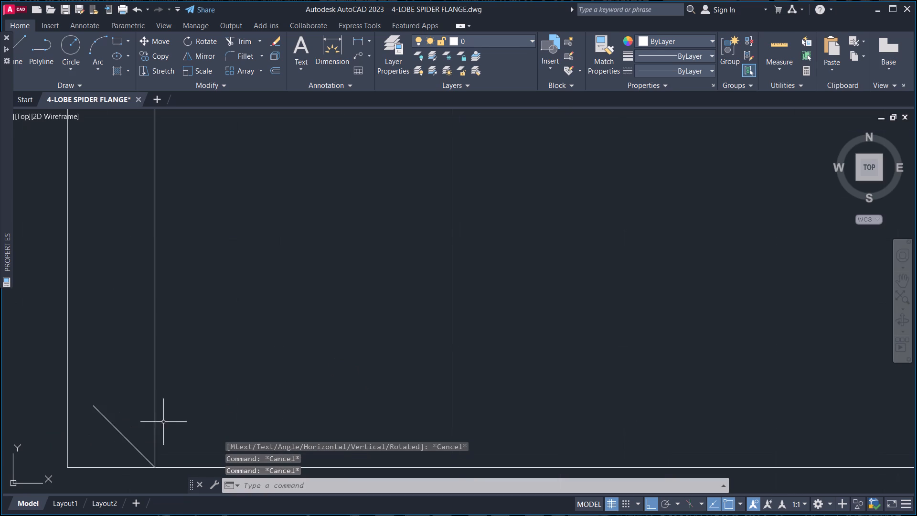
pyautogui.moveTo(175, 412); pyautogui.dragTo(167, 416)
pyautogui.click(88, 431)
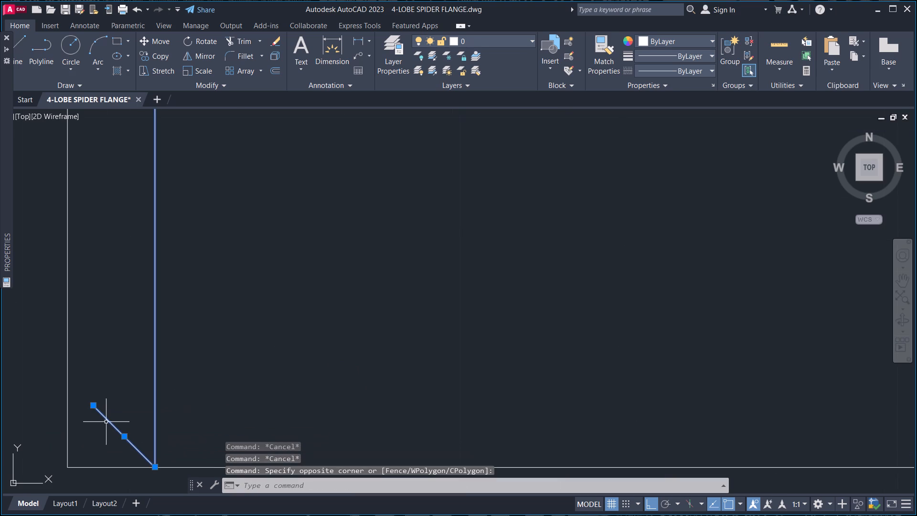
pyautogui.press('m')
pyautogui.press('space')
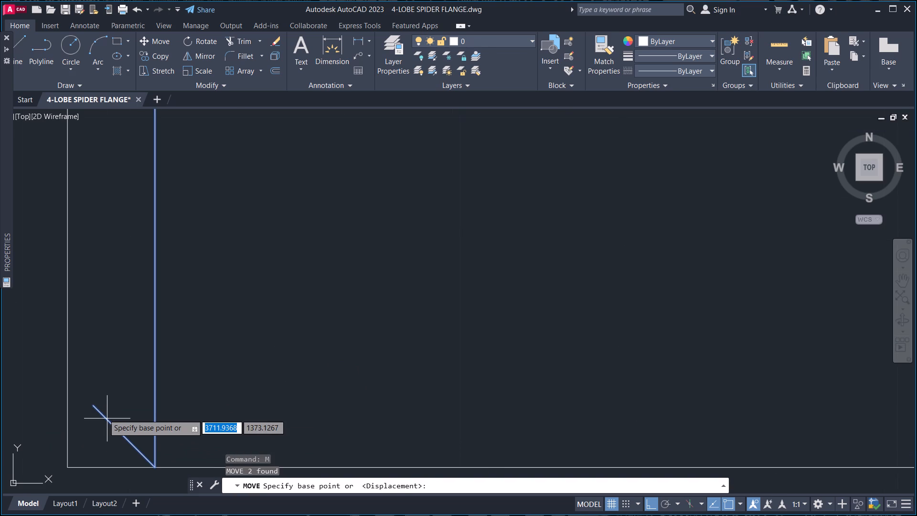
pyautogui.click(90, 404)
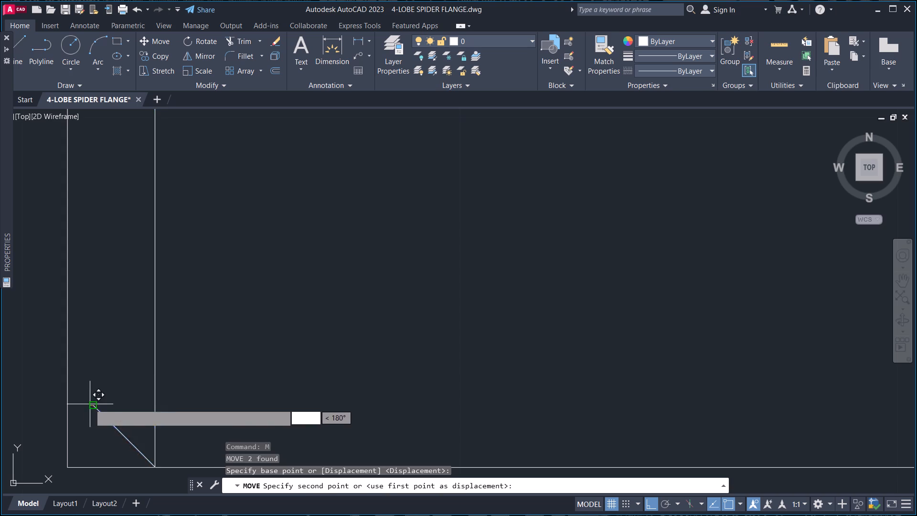
pyautogui.click(69, 405)
# Mirror the lower-left diagonal line to the upper-left corner about the horizontal axis through the left edge's midpoint, keeping the source.
pyautogui.scroll(-3, 117, 382)
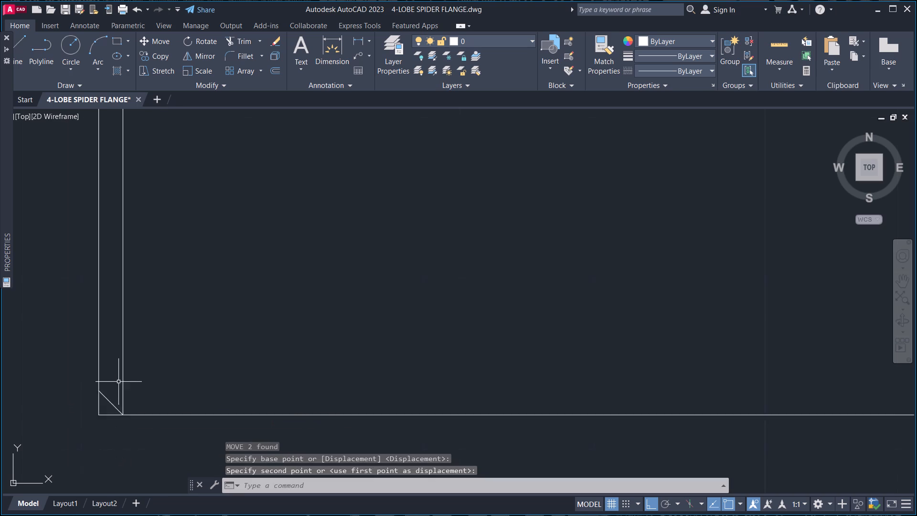
pyautogui.moveTo(162, 376); pyautogui.dragTo(167, 450, button='middle')
pyautogui.scroll(-2, 167, 388)
pyautogui.moveTo(180, 357); pyautogui.dragTo(182, 423, button='middle')
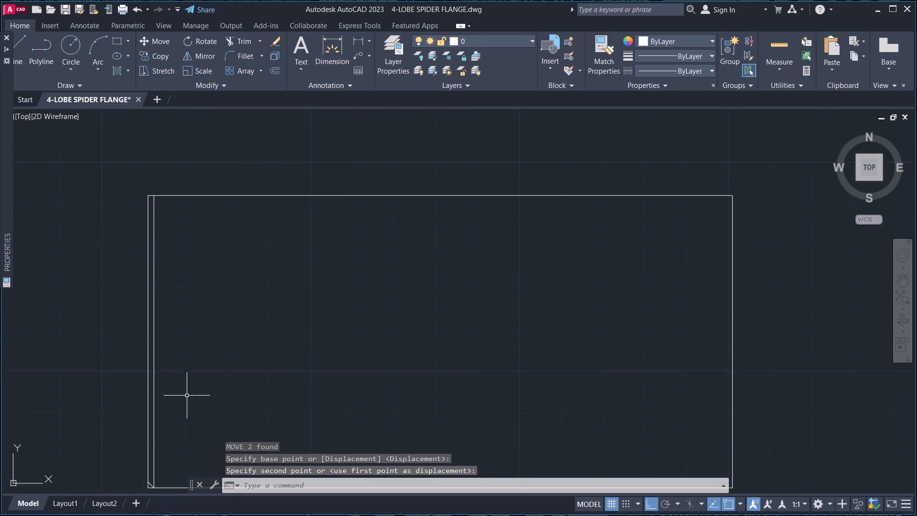
pyautogui.moveTo(188, 399); pyautogui.dragTo(204, 301, button='middle')
pyautogui.scroll(4, 170, 400)
pyautogui.moveTo(149, 348); pyautogui.dragTo(139, 407, button='middle')
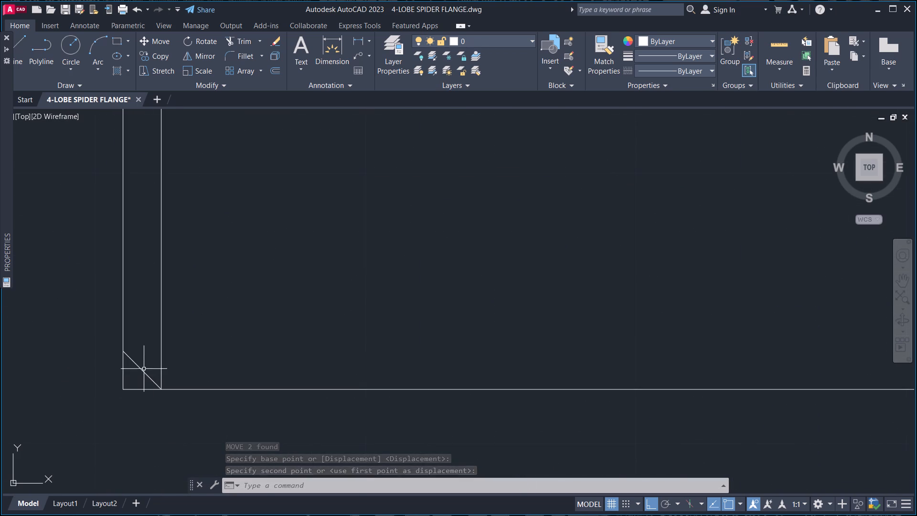
pyautogui.click(145, 366)
pyautogui.click(130, 378)
pyautogui.moveTo(185, 325); pyautogui.dragTo(166, 410, button='middle')
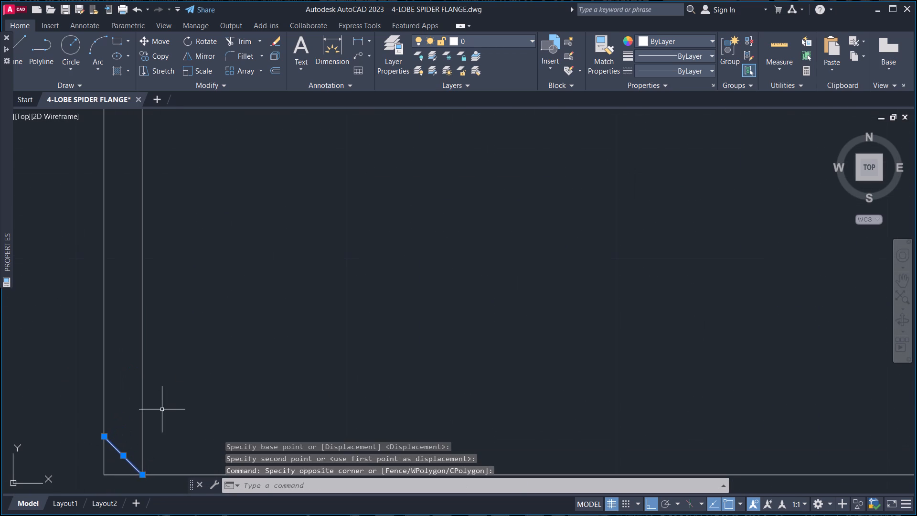
pyautogui.write('MI')
pyautogui.press('space')
pyautogui.scroll(-4, 104, 290)
pyautogui.moveTo(172, 269); pyautogui.dragTo(196, 334, button='middle')
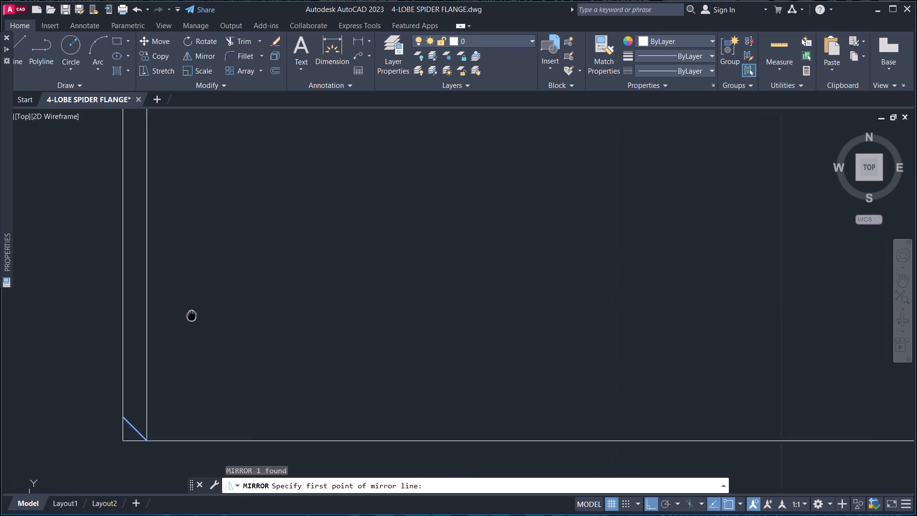
pyautogui.moveTo(196, 334); pyautogui.dragTo(205, 362, button='middle')
pyautogui.scroll(-3, 191, 252)
pyautogui.moveTo(227, 246); pyautogui.dragTo(228, 344, button='middle')
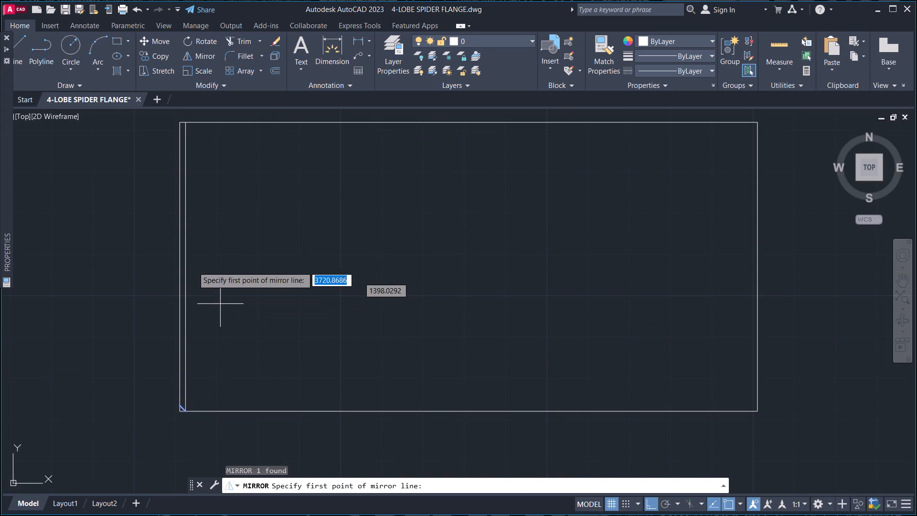
pyautogui.click(177, 265)
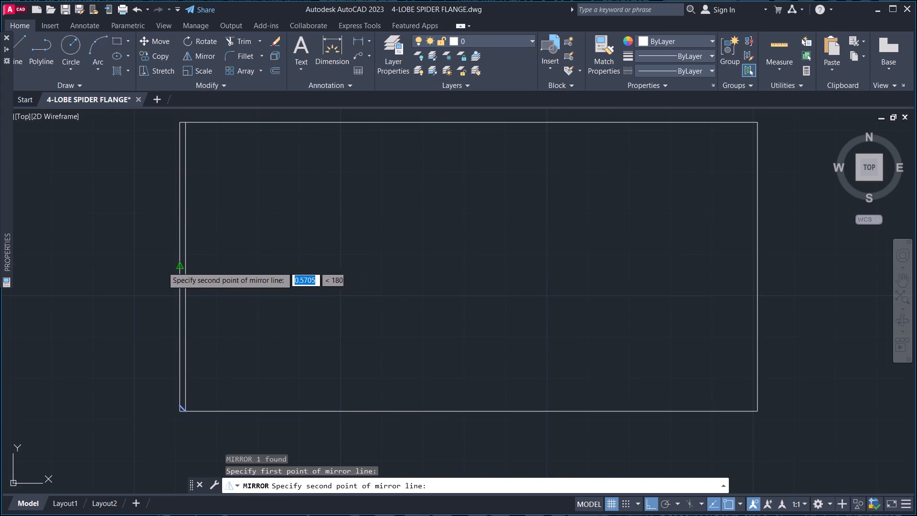
pyautogui.click(131, 269)
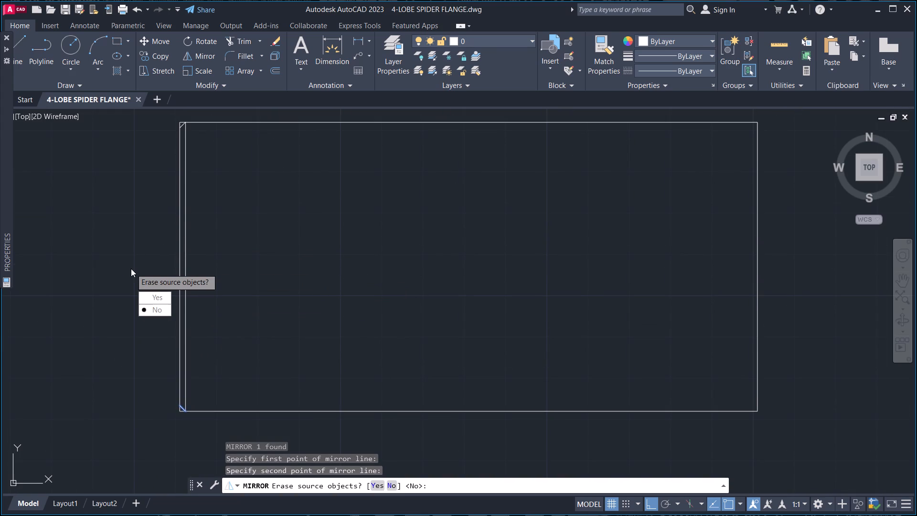
pyautogui.write('N')
pyautogui.press('space')
# Trim the rectangle's top and left edge segments outside the diagonal at the upper-left corner.
pyautogui.moveTo(221, 245); pyautogui.dragTo(216, 312, button='middle')
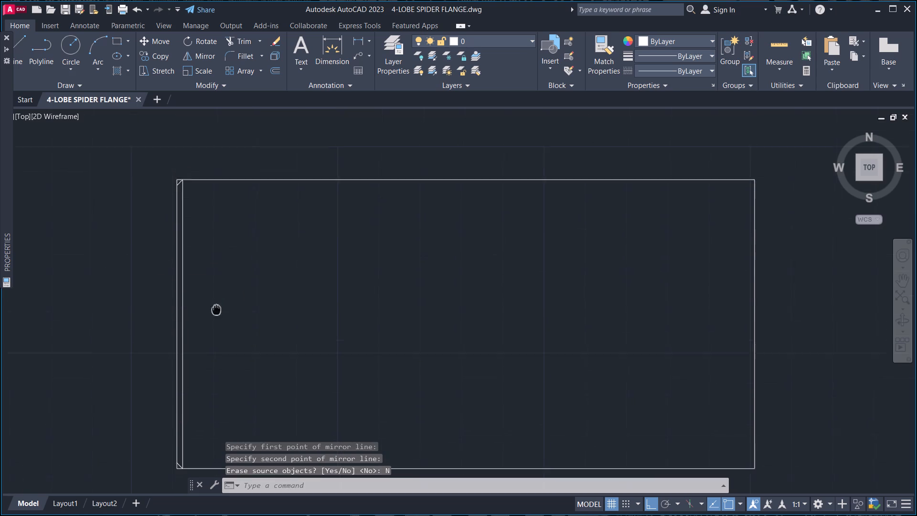
pyautogui.moveTo(216, 312); pyautogui.dragTo(209, 297, button='middle')
pyautogui.scroll(4, 179, 182)
pyautogui.moveTo(173, 190); pyautogui.dragTo(215, 275, button='middle')
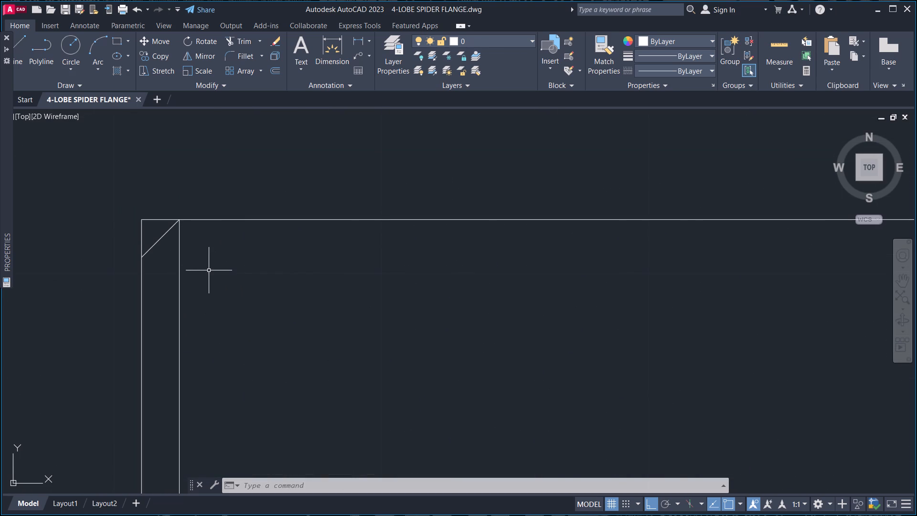
pyautogui.write('TR')
pyautogui.press('space')
pyautogui.click(155, 221)
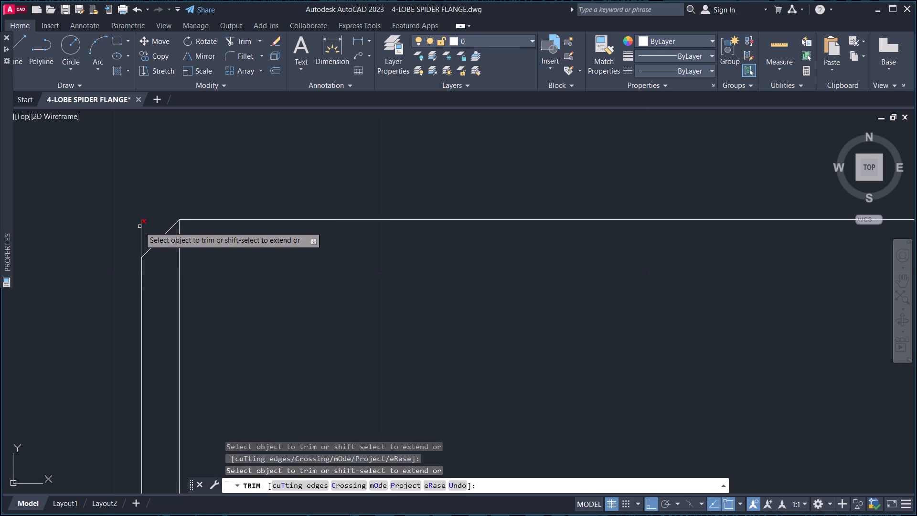
pyautogui.click(139, 229)
pyautogui.click(150, 229)
# Trim the rectangle's left and bottom edge segments outside the diagonal at the lower-left corner.
pyautogui.scroll(-3, 150, 229)
pyautogui.scroll(-1, 182, 344)
pyautogui.moveTo(186, 337); pyautogui.dragTo(187, 334, button='middle')
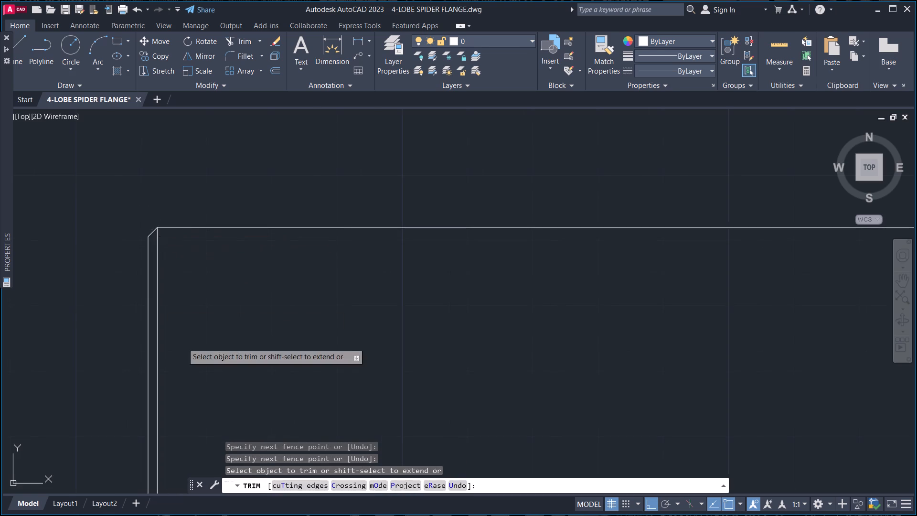
pyautogui.moveTo(187, 334); pyautogui.dragTo(198, 246, button='middle')
pyautogui.scroll(-2, 199, 244)
pyautogui.scroll(3, 182, 305)
pyautogui.moveTo(209, 380); pyautogui.dragTo(208, 309, button='middle')
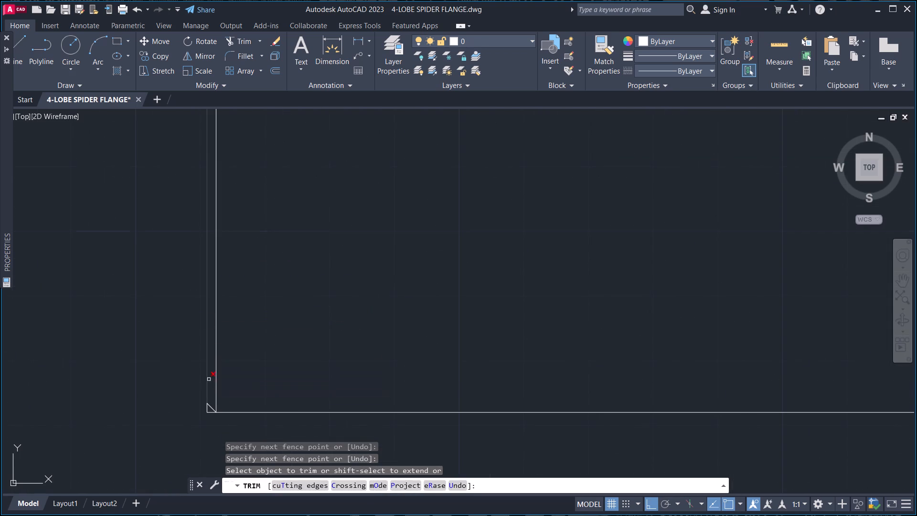
pyautogui.moveTo(208, 309); pyautogui.dragTo(204, 274, button='middle')
pyautogui.scroll(4, 207, 306)
pyautogui.moveTo(200, 319); pyautogui.dragTo(197, 314)
pyautogui.click(163, 292)
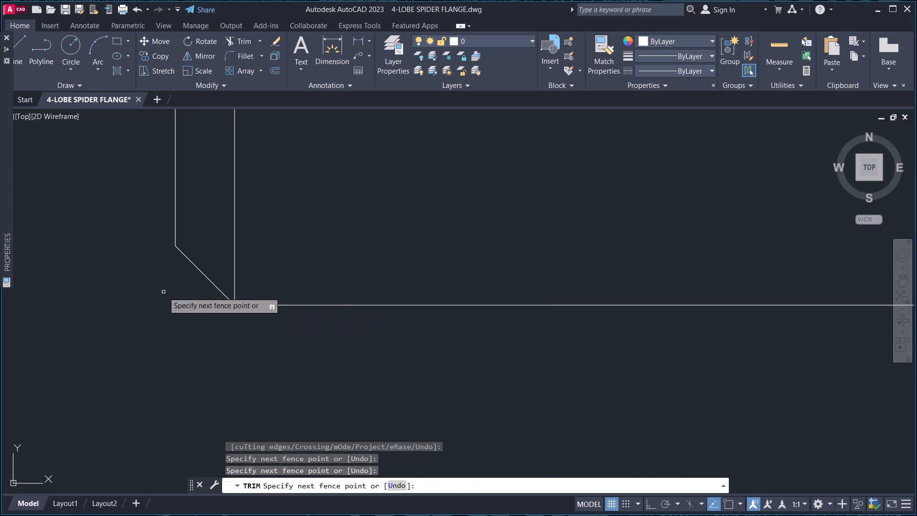
pyautogui.scroll(-3, 171, 312)
pyautogui.press('Escape')
# Move the whole chamfered section by its right edge's midpoint to the midpoint of the stepped part's left end on the centerline.
pyautogui.scroll(-3, 167, 316)
pyautogui.moveTo(188, 344); pyautogui.dragTo(241, 364, button='middle')
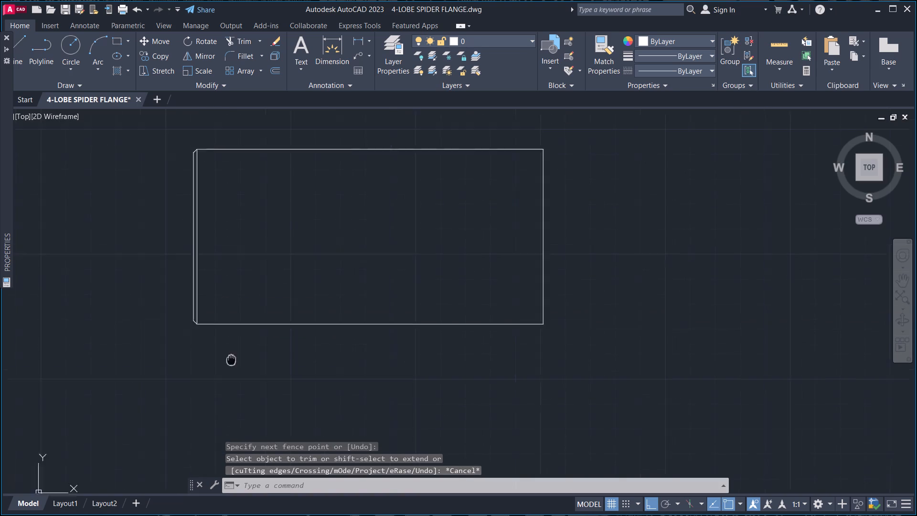
pyautogui.moveTo(241, 364); pyautogui.dragTo(242, 364, button='middle')
pyautogui.scroll(-1, 267, 295)
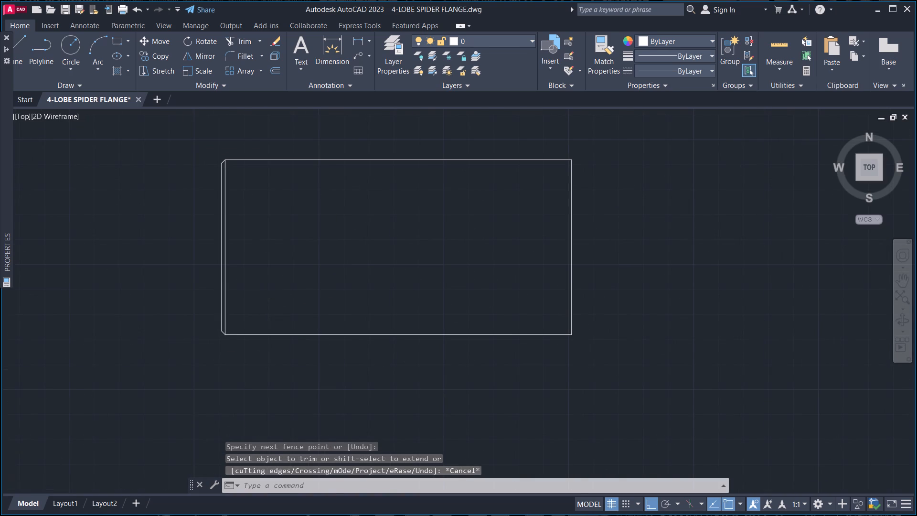
pyautogui.scroll(-1, 267, 295)
pyautogui.moveTo(292, 317); pyautogui.dragTo(200, 274, button='middle')
pyautogui.scroll(1, 234, 270)
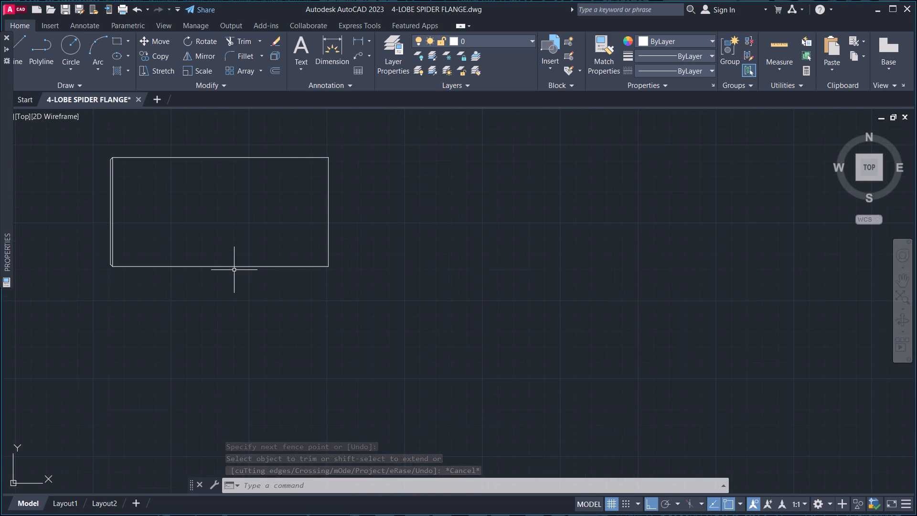
pyautogui.click(354, 307)
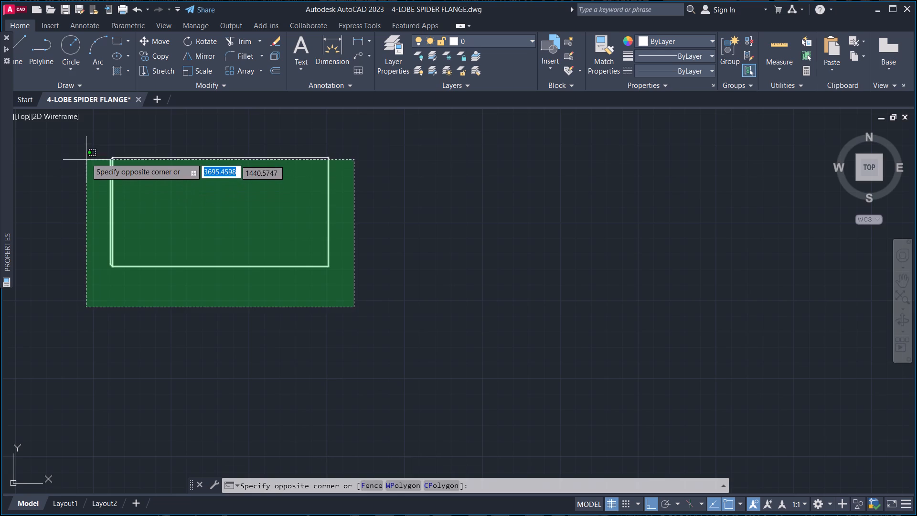
pyautogui.click(80, 147)
pyautogui.write('M')
pyautogui.press('space')
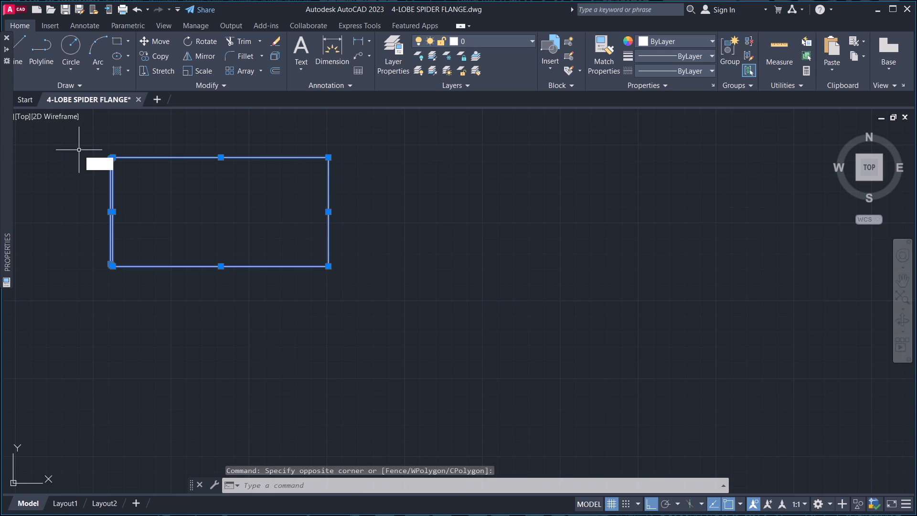
pyautogui.click(331, 212)
pyautogui.moveTo(277, 166); pyautogui.dragTo(302, 313, button='middle')
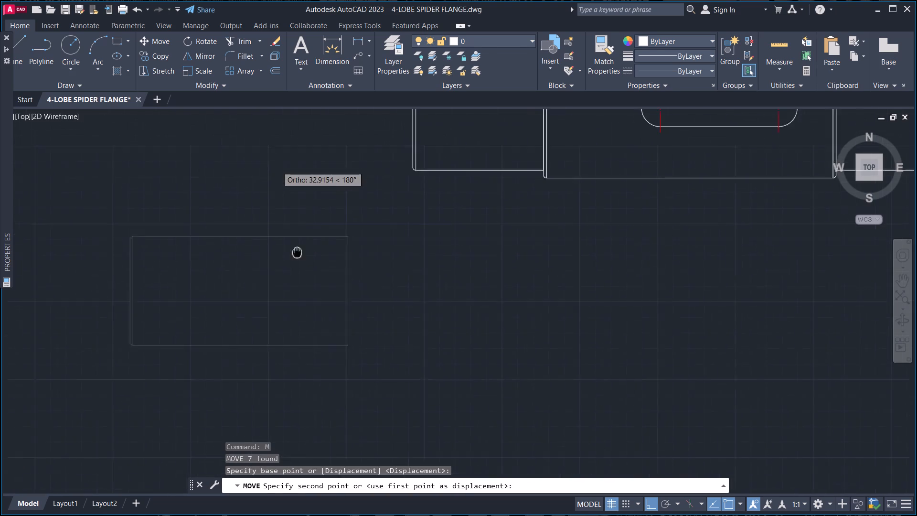
pyautogui.moveTo(302, 313); pyautogui.dragTo(304, 345, button='middle')
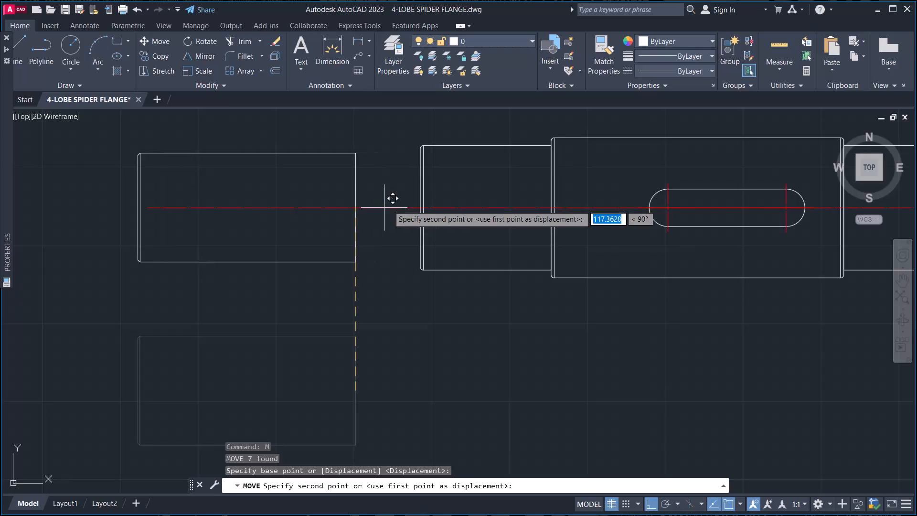
pyautogui.scroll(4, 404, 202)
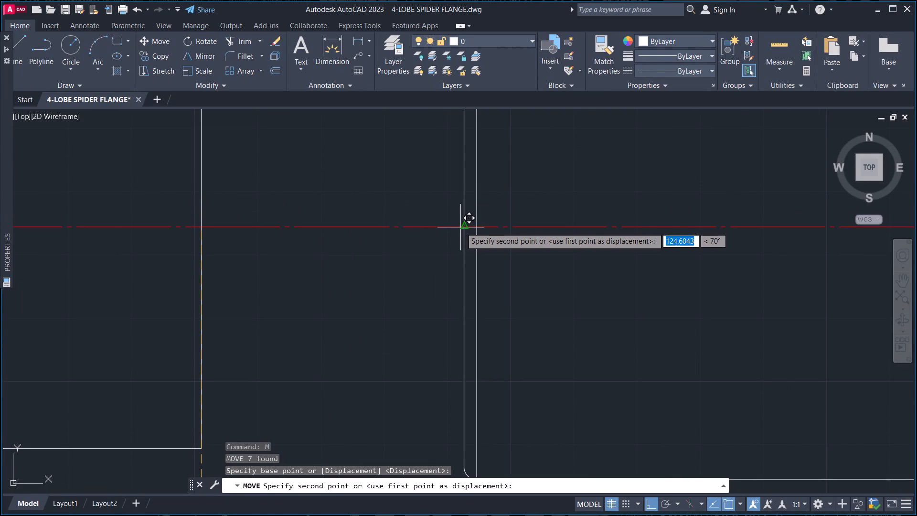
pyautogui.click(461, 227)
pyautogui.scroll(-4, 279, 244)
pyautogui.moveTo(276, 258); pyautogui.dragTo(305, 266, button='middle')
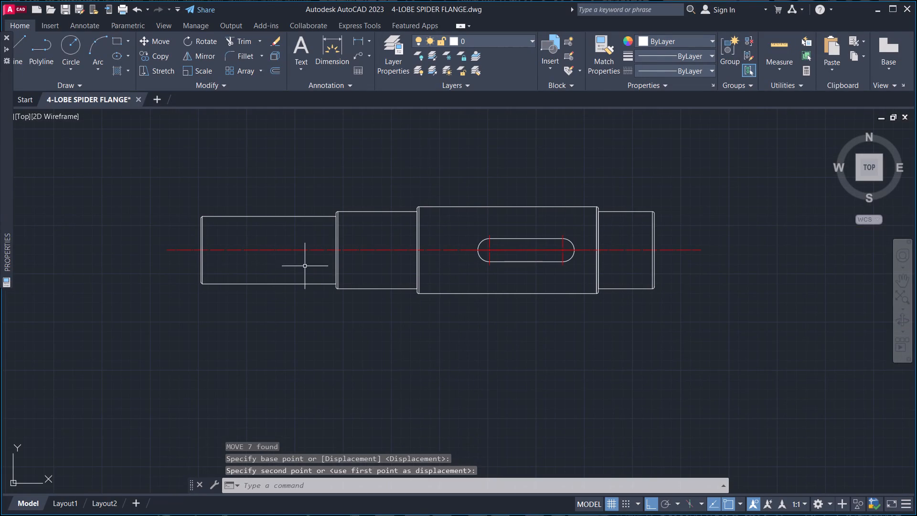
pyautogui.press('Escape')
pyautogui.press('Escape')
pyautogui.press('Escape')
pyautogui.press('Escape')
pyautogui.press('Escape')
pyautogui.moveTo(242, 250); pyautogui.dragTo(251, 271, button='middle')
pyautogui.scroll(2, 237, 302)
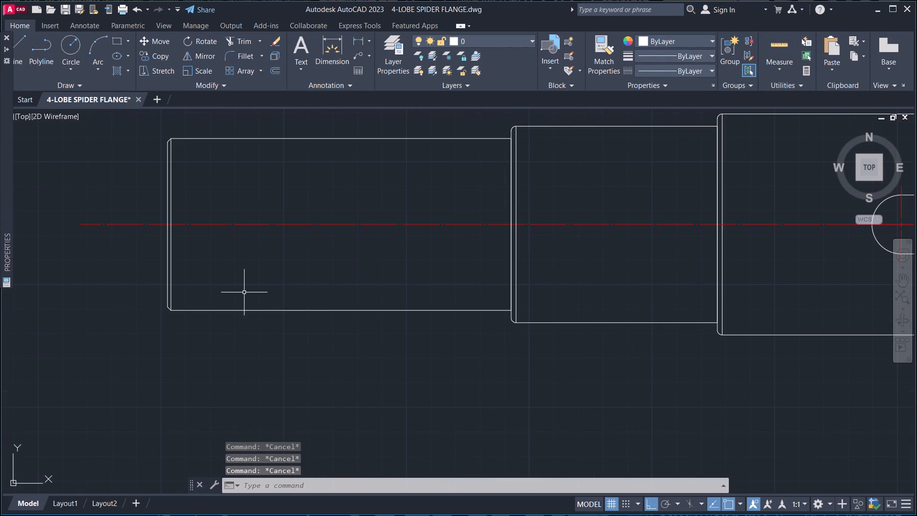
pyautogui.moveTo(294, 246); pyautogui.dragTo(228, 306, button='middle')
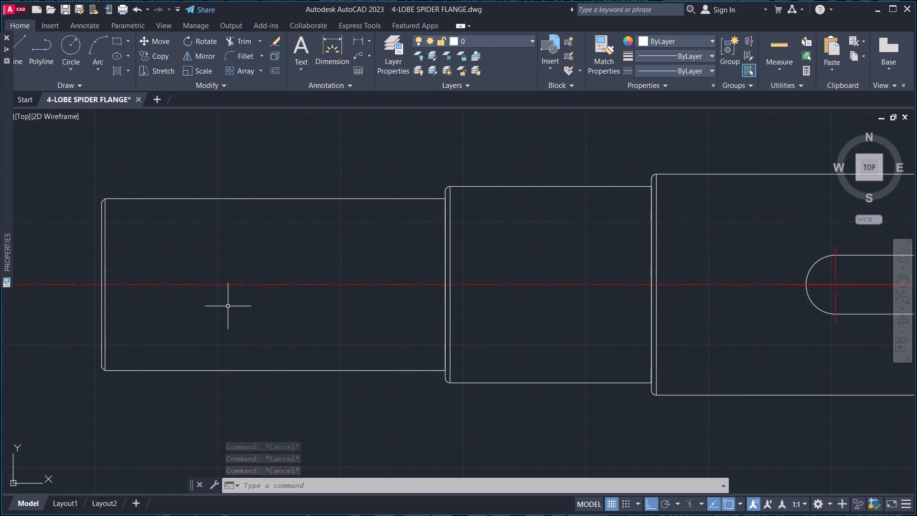
# Join the leftmost chamfered section's top, bottom, left and right edges, both corner diagonals and inner vertical line into one polyline.
pyautogui.scroll(3, 114, 207)
pyautogui.moveTo(141, 234); pyautogui.dragTo(188, 275, button='middle')
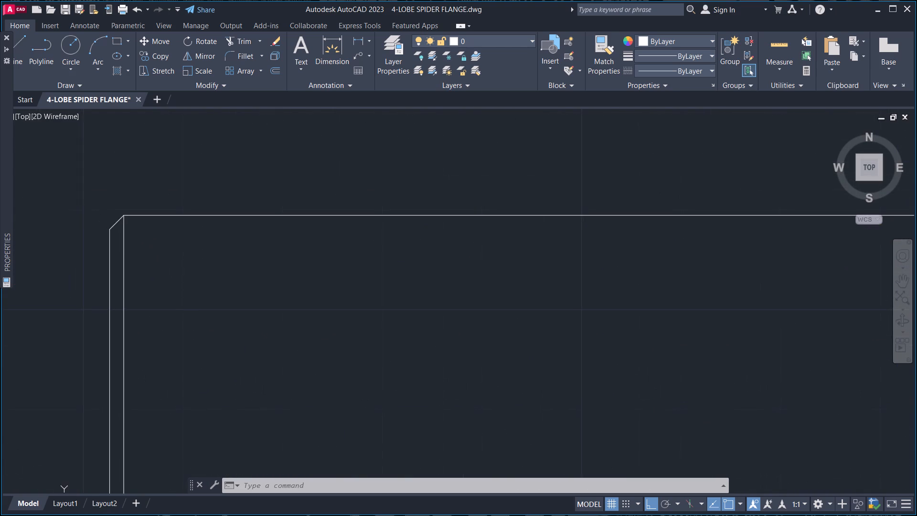
pyautogui.scroll(4, 89, 225)
pyautogui.scroll(2, 310, 213)
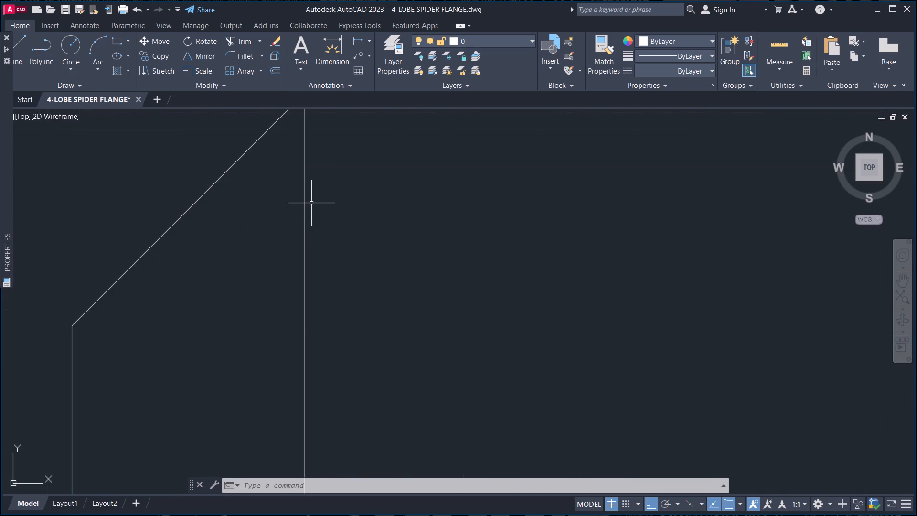
pyautogui.moveTo(311, 203); pyautogui.dragTo(325, 272, button='middle')
pyautogui.scroll(-2, 341, 241)
pyautogui.click(369, 217)
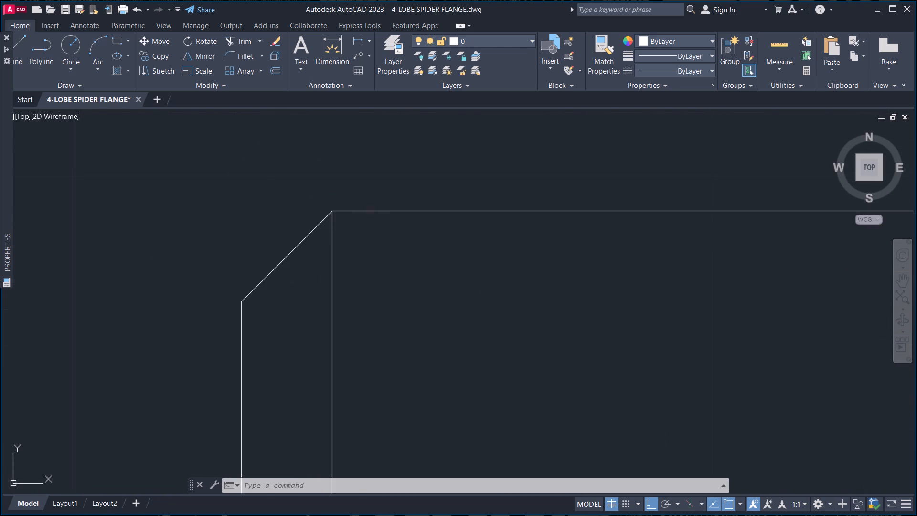
pyautogui.click(195, 314)
pyautogui.moveTo(454, 190); pyautogui.dragTo(446, 199)
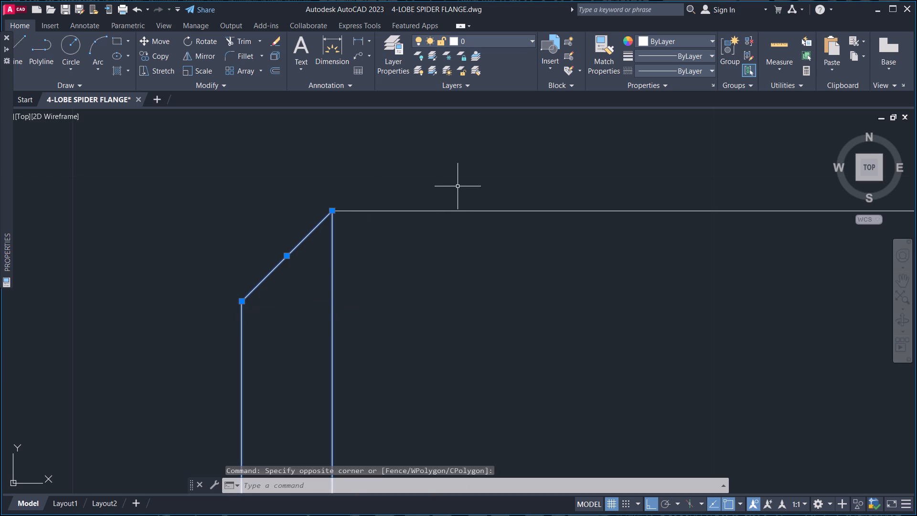
pyautogui.moveTo(446, 199); pyautogui.dragTo(424, 216)
pyautogui.click(311, 288)
pyautogui.scroll(-3, 309, 290)
pyautogui.moveTo(378, 303); pyautogui.dragTo(267, 202, button='middle')
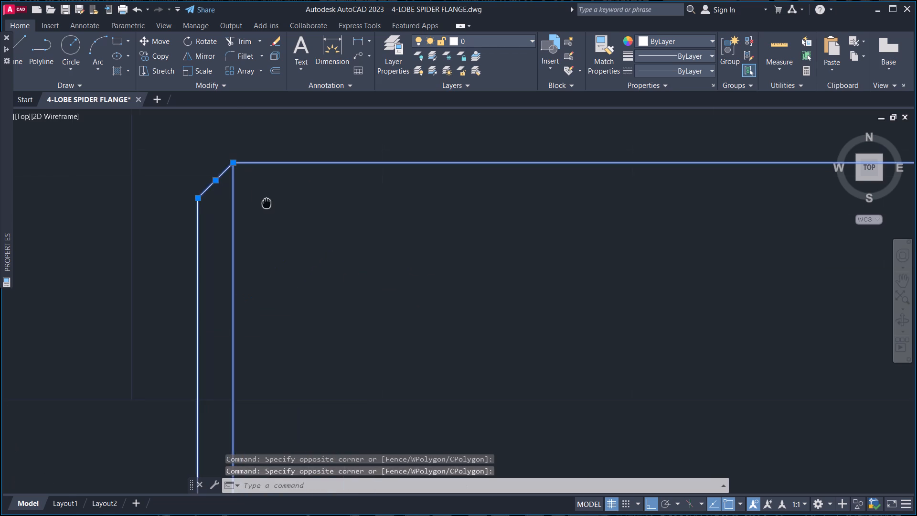
pyautogui.scroll(-4, 330, 272)
pyautogui.moveTo(355, 300); pyautogui.dragTo(262, 165, button='middle')
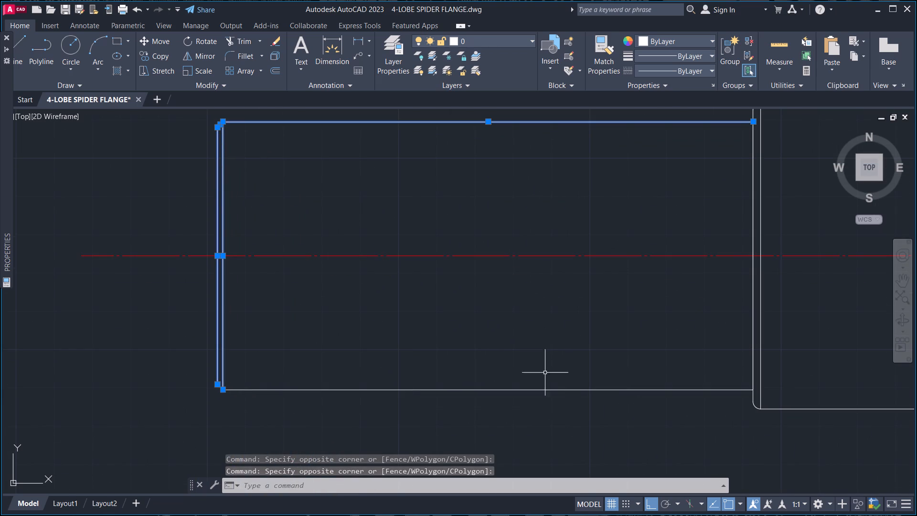
pyautogui.moveTo(537, 398); pyautogui.dragTo(532, 398)
pyautogui.click(311, 350)
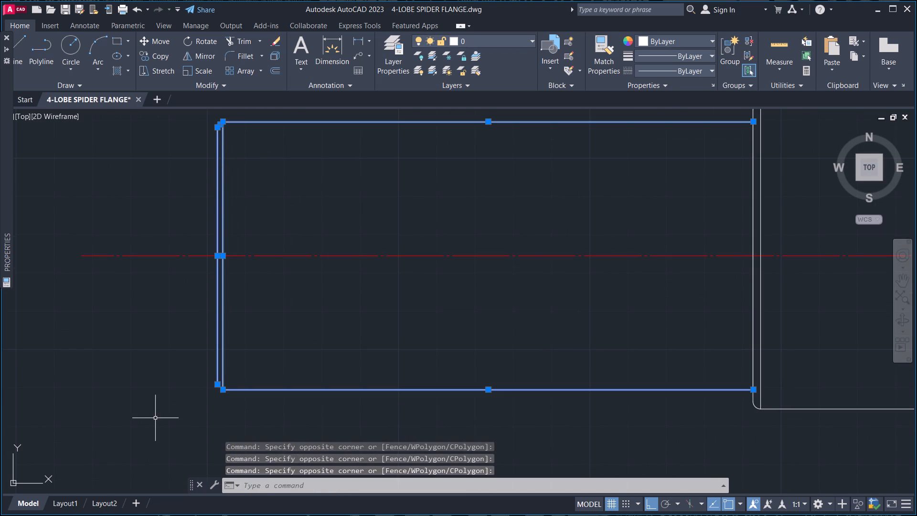
pyautogui.click(240, 400)
pyautogui.click(178, 361)
pyautogui.click(752, 298)
pyautogui.write('J')
pyautogui.press('space')
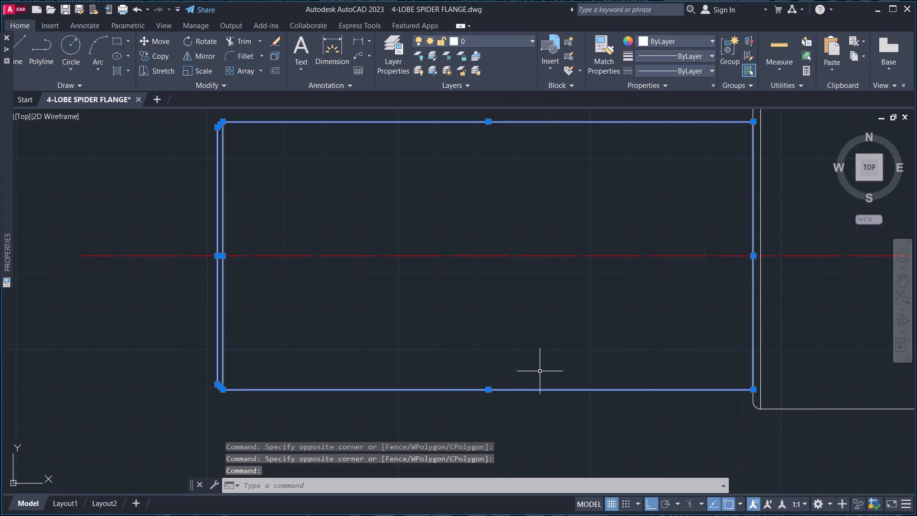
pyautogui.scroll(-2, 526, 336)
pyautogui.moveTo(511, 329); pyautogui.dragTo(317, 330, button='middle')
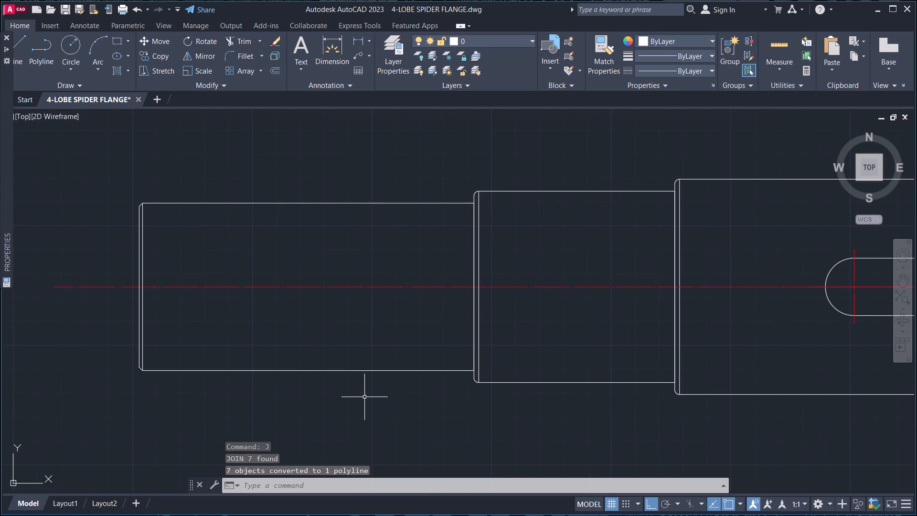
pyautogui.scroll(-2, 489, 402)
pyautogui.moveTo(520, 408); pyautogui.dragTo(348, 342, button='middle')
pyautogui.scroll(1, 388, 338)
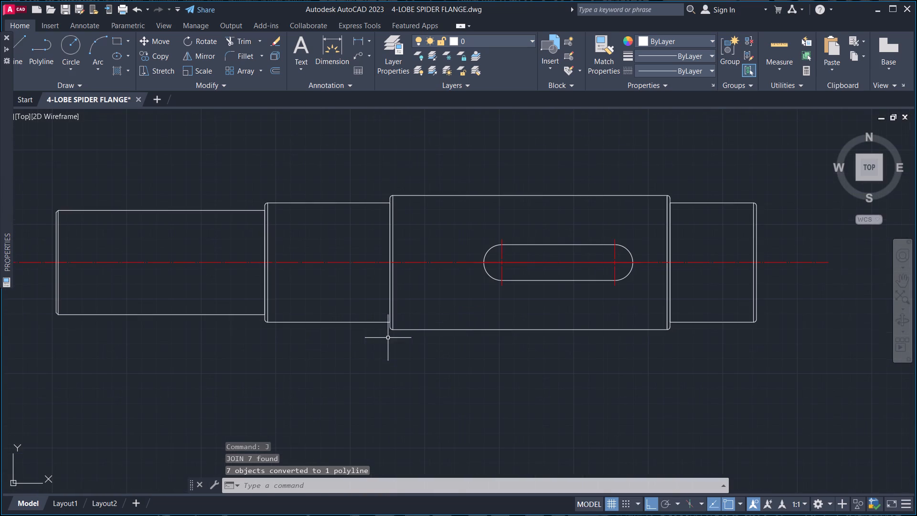
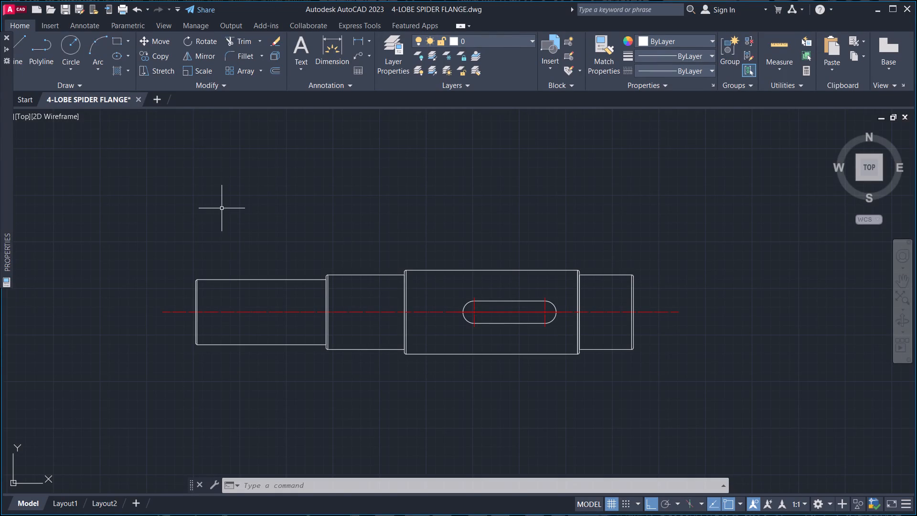
# Save the drawing.
pyautogui.hotkey('ctrl', 's')
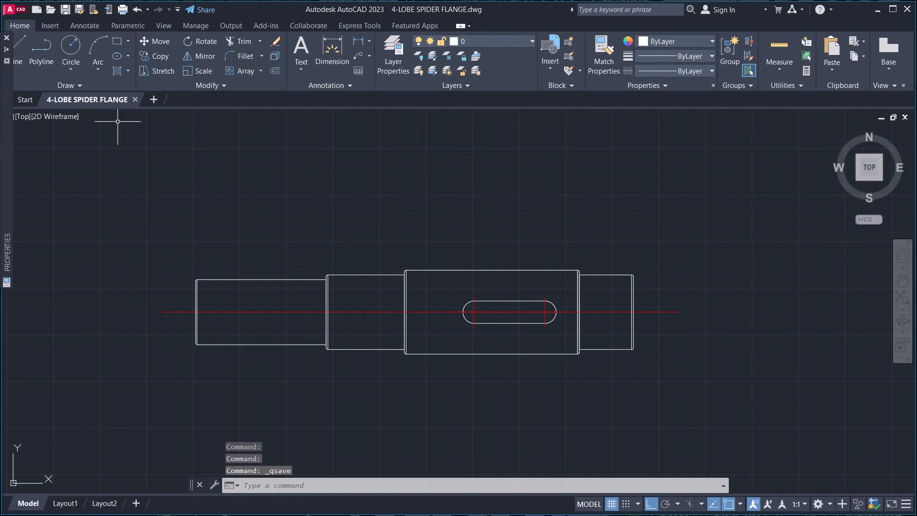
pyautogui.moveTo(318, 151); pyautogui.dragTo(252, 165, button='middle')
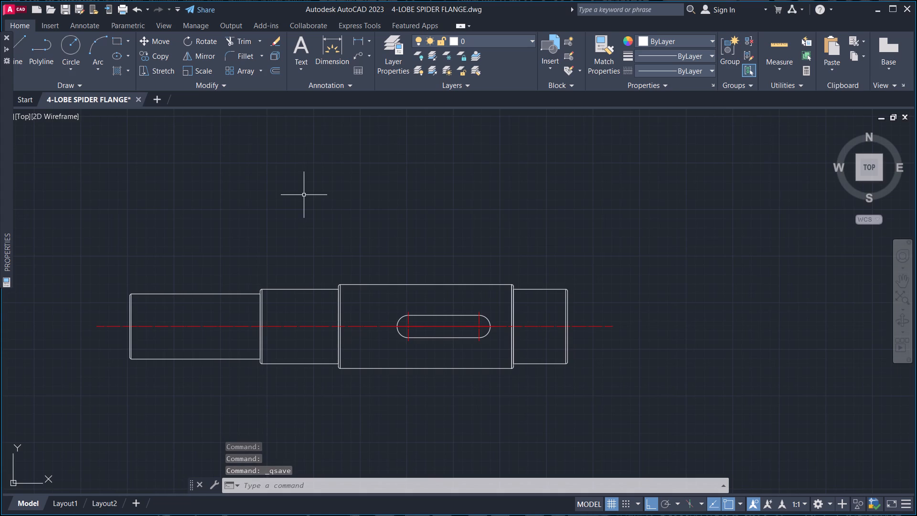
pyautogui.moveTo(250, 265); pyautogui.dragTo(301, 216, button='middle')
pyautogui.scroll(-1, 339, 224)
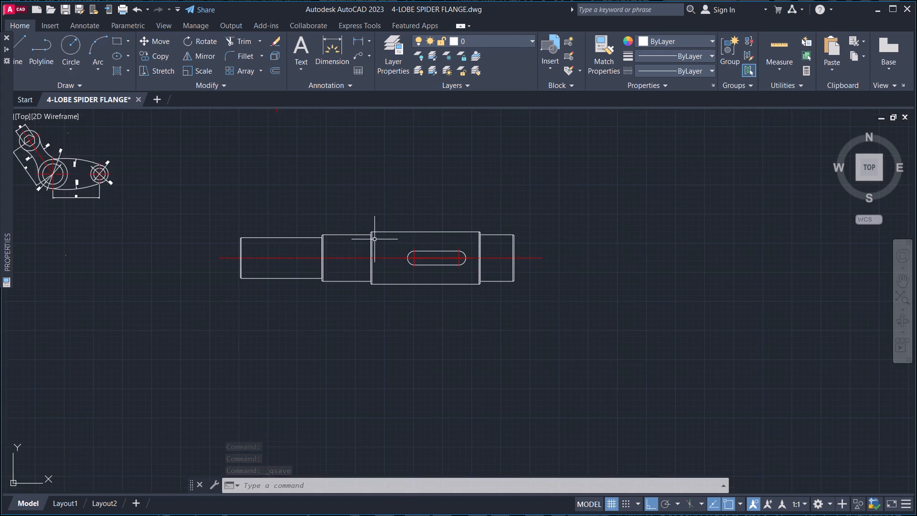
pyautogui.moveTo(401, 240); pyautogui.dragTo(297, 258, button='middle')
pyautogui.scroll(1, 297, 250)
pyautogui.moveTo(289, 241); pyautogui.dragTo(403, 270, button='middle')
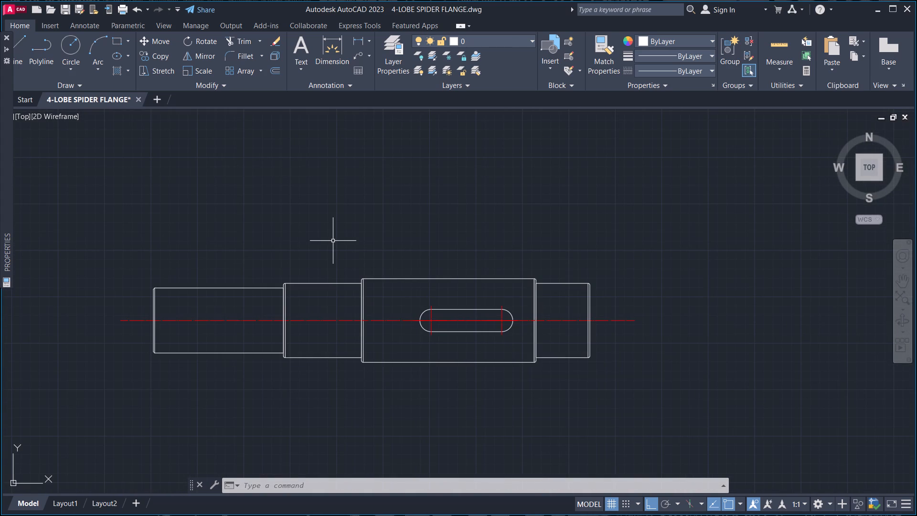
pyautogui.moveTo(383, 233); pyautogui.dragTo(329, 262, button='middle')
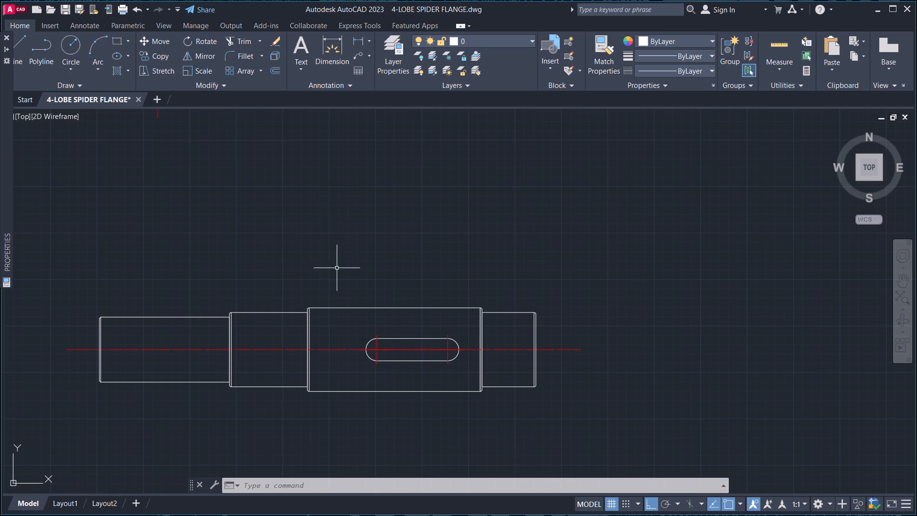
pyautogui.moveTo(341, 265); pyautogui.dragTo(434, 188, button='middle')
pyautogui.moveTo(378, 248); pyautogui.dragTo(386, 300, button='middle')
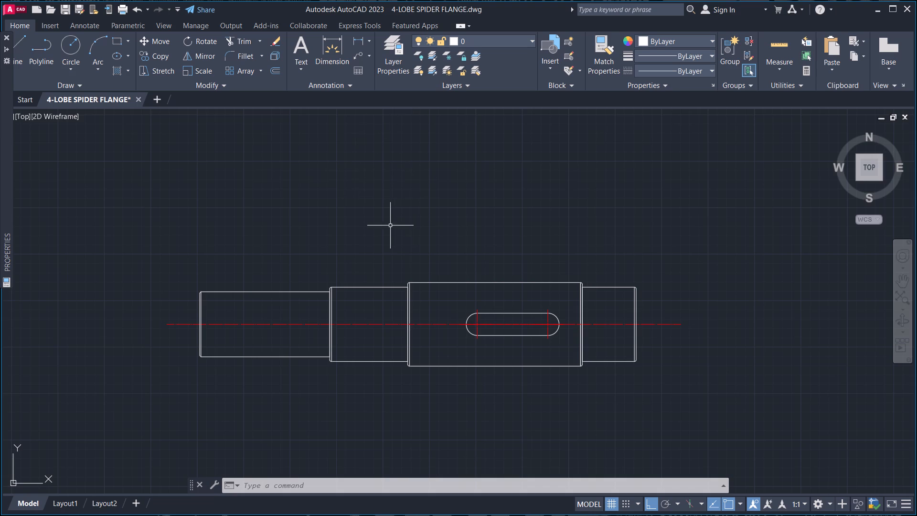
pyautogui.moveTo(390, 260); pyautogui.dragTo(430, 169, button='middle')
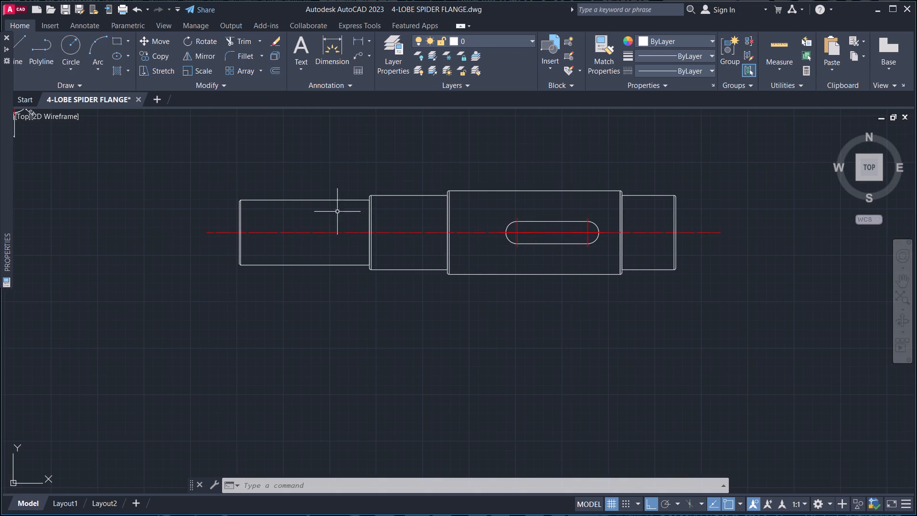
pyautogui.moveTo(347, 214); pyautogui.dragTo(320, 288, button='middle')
# Create a rectangular array from the four-lobe flange's dashed Ø90 pitch circle, four R7 hole circles and four R14 lobe circles.
pyautogui.click(244, 72)
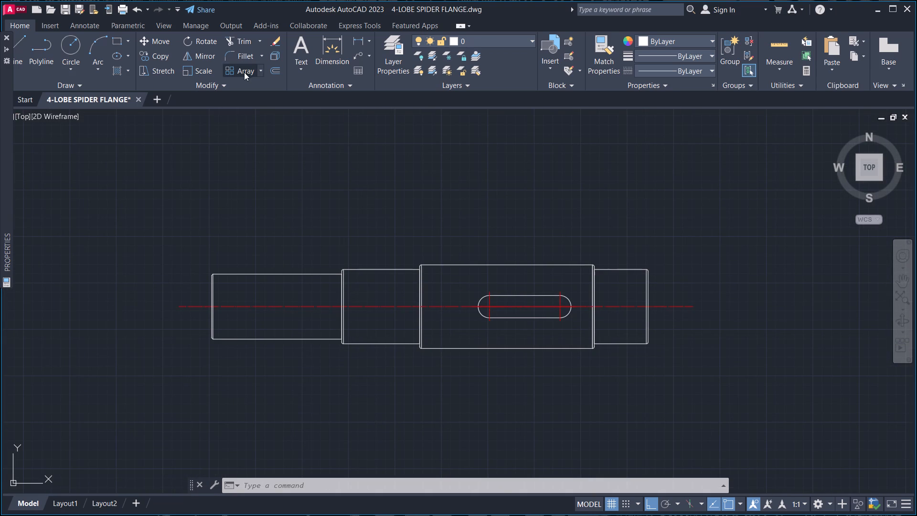
pyautogui.scroll(-3, 243, 230)
pyautogui.moveTo(230, 208); pyautogui.dragTo(321, 255, button='middle')
pyautogui.scroll(6, 307, 220)
pyautogui.moveTo(348, 210); pyautogui.dragTo(254, 342, button='middle')
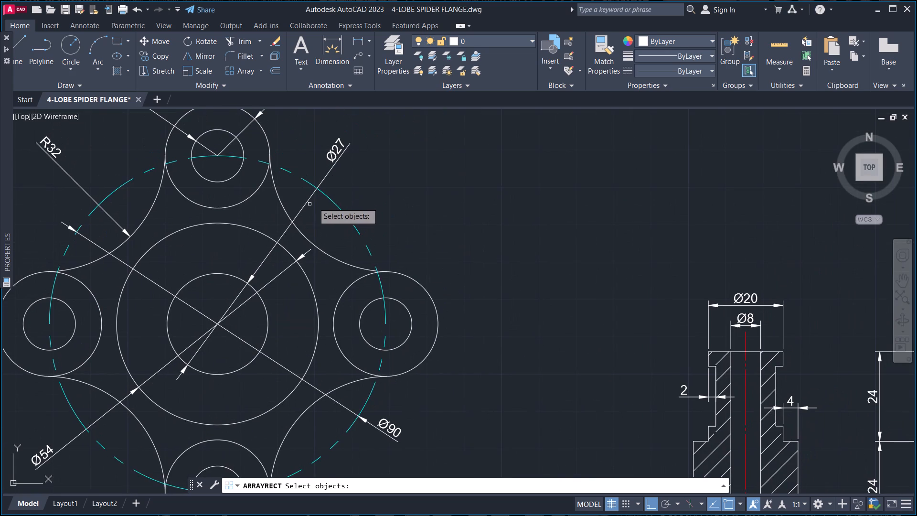
pyautogui.click(327, 193)
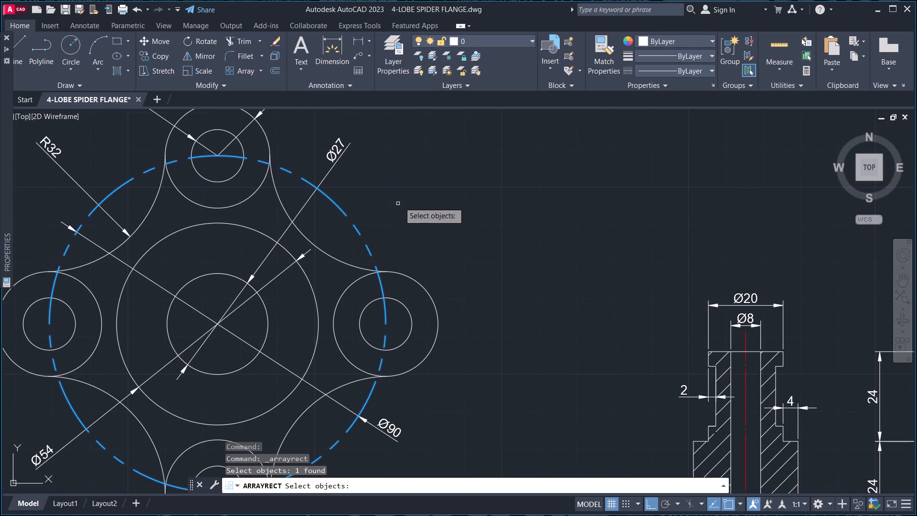
pyautogui.moveTo(421, 192); pyautogui.dragTo(443, 183, button='middle')
pyautogui.scroll(-1, 442, 183)
pyautogui.moveTo(438, 194); pyautogui.dragTo(338, 238, button='middle')
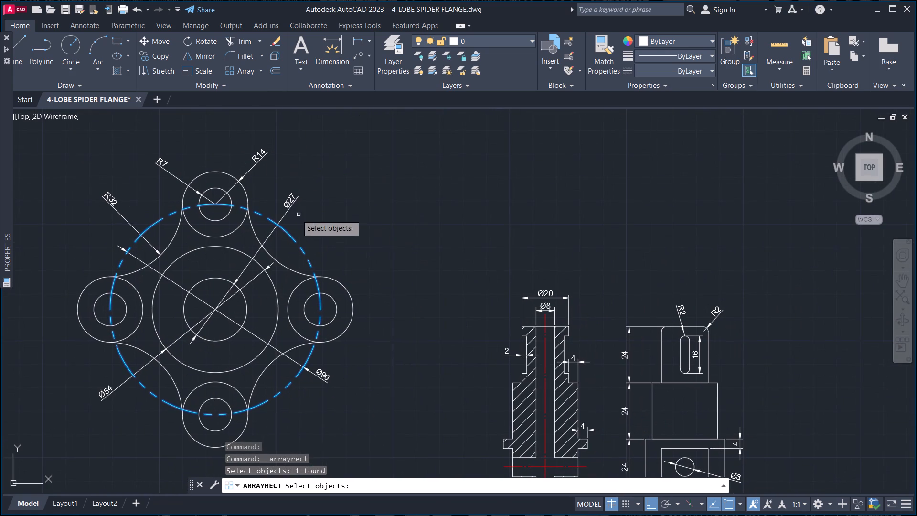
pyautogui.click(230, 198)
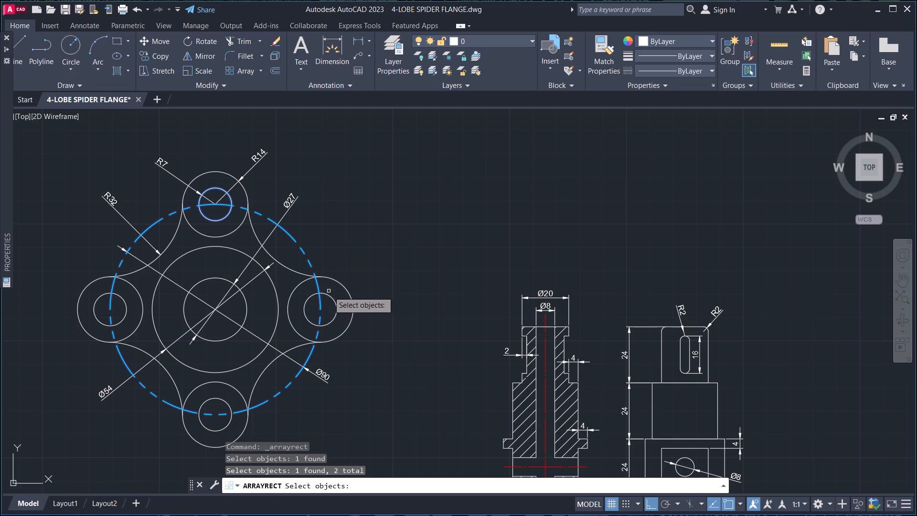
pyautogui.click(330, 295)
pyautogui.moveTo(357, 239); pyautogui.dragTo(368, 230, button='middle')
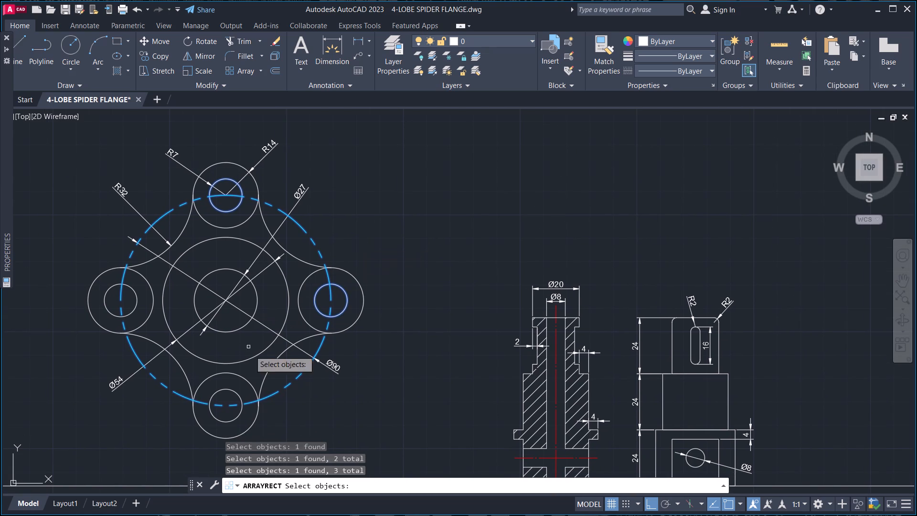
pyautogui.click(234, 393)
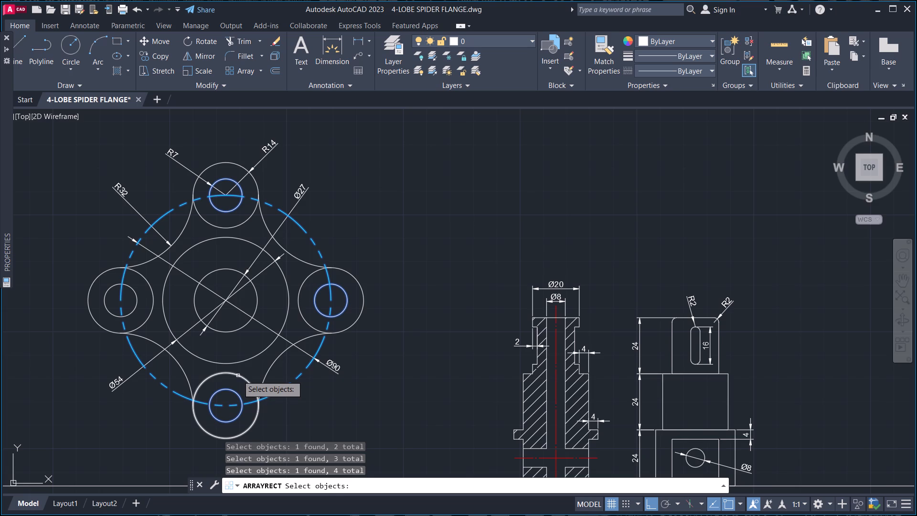
pyautogui.click(213, 375)
pyautogui.click(147, 319)
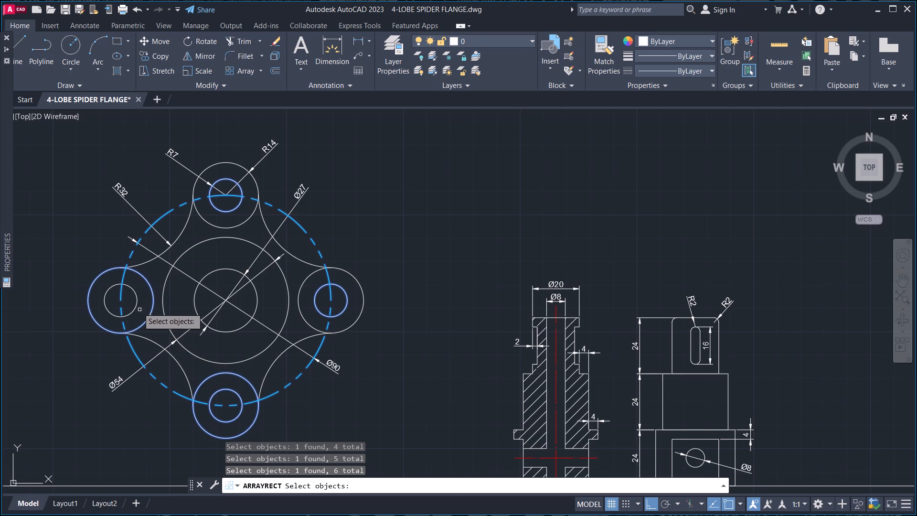
pyautogui.click(137, 305)
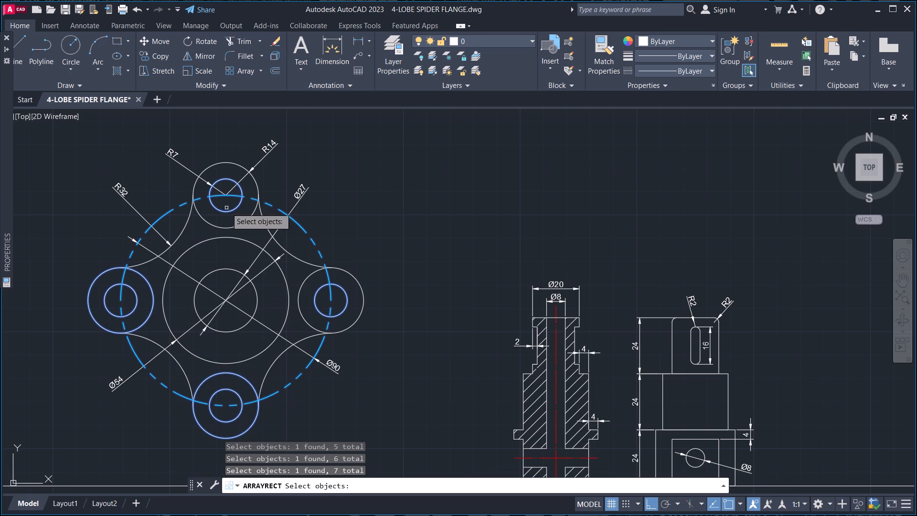
pyautogui.click(220, 226)
pyautogui.click(339, 268)
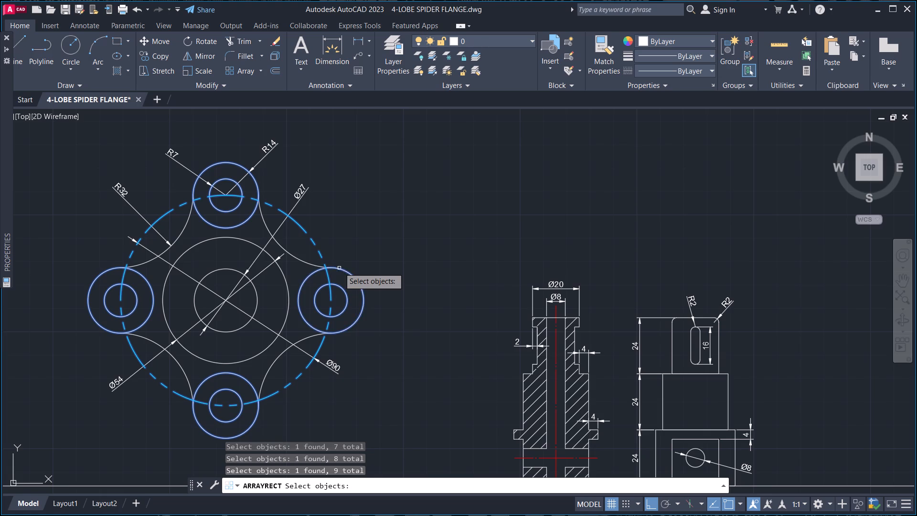
pyautogui.scroll(-2, 363, 244)
pyautogui.moveTo(370, 239); pyautogui.dragTo(310, 249, button='middle')
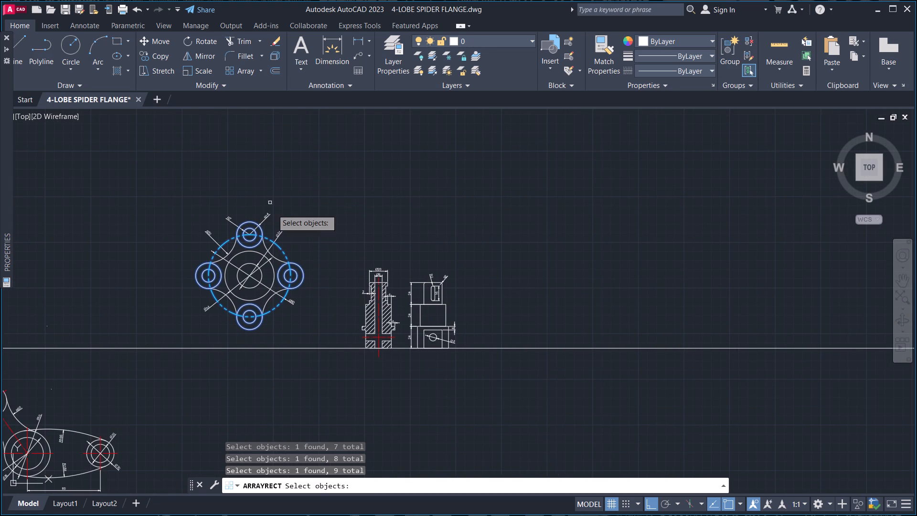
pyautogui.scroll(1, 274, 228)
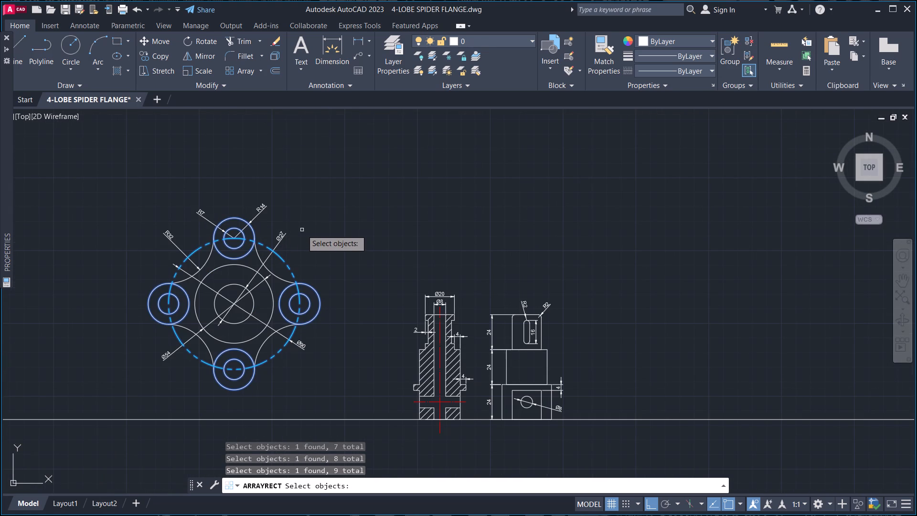
pyautogui.press('space')
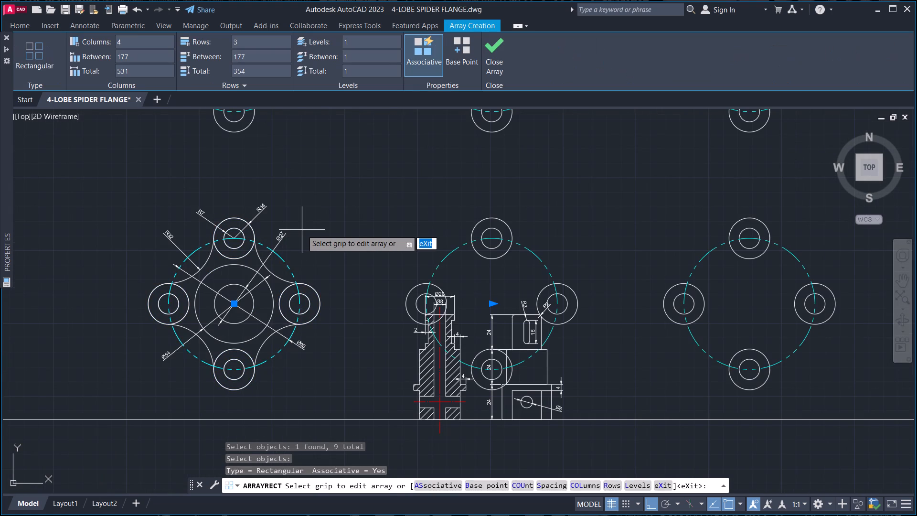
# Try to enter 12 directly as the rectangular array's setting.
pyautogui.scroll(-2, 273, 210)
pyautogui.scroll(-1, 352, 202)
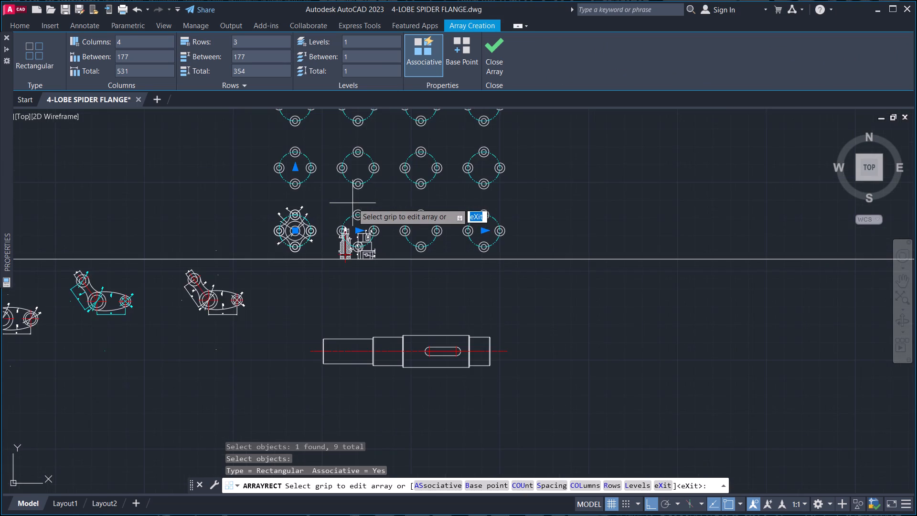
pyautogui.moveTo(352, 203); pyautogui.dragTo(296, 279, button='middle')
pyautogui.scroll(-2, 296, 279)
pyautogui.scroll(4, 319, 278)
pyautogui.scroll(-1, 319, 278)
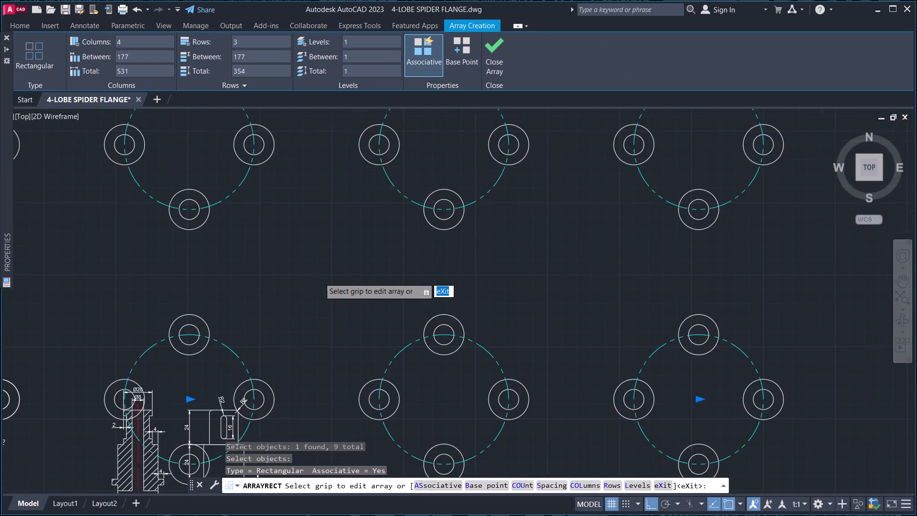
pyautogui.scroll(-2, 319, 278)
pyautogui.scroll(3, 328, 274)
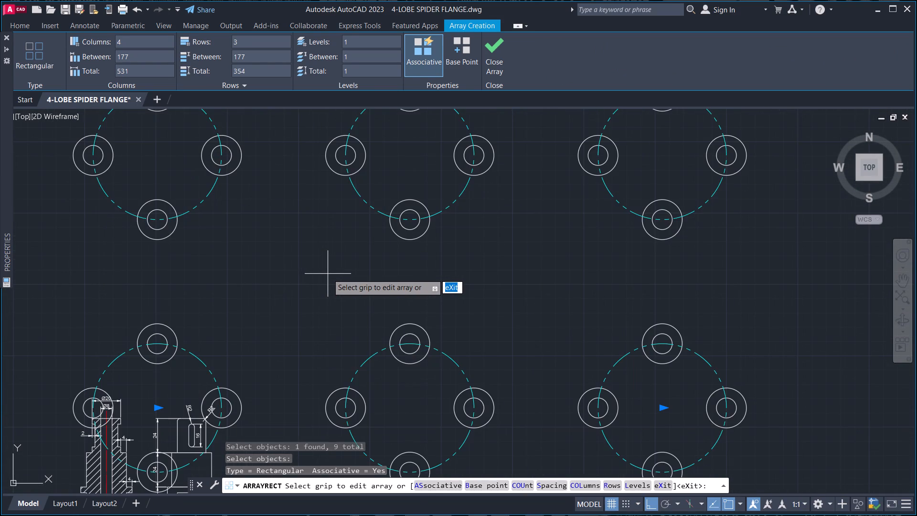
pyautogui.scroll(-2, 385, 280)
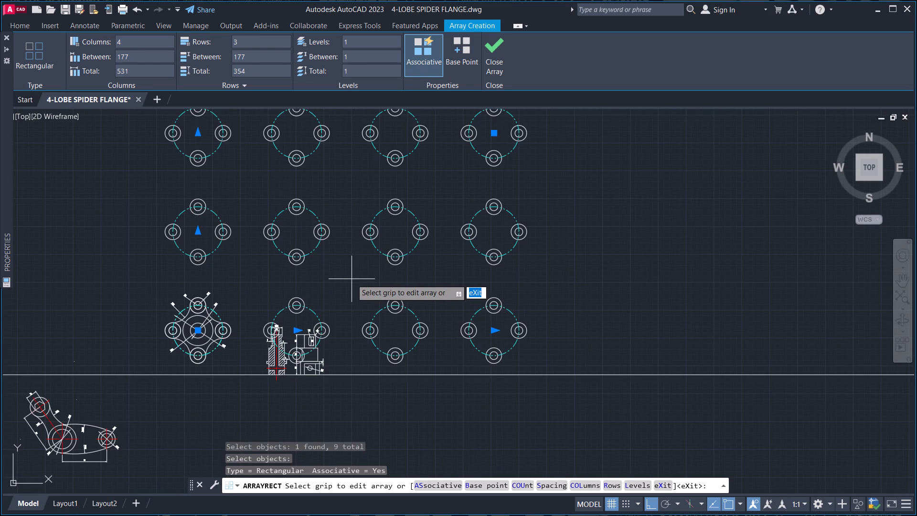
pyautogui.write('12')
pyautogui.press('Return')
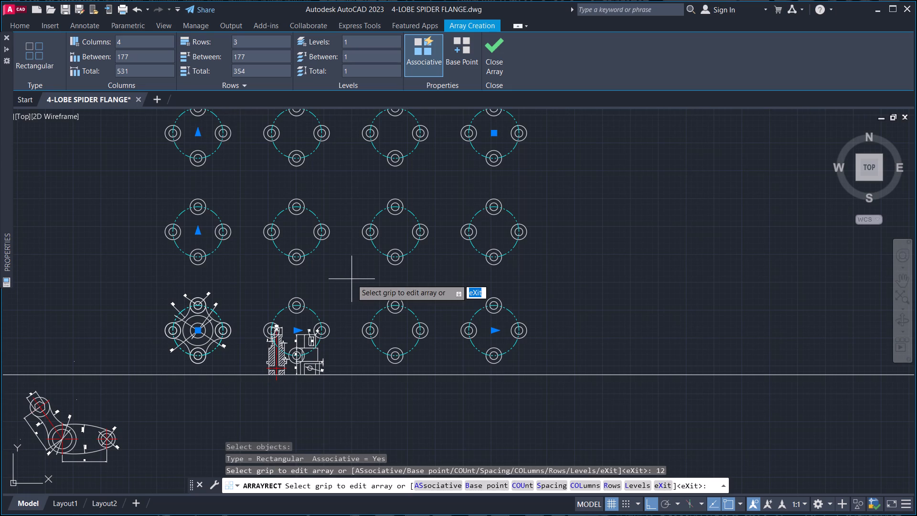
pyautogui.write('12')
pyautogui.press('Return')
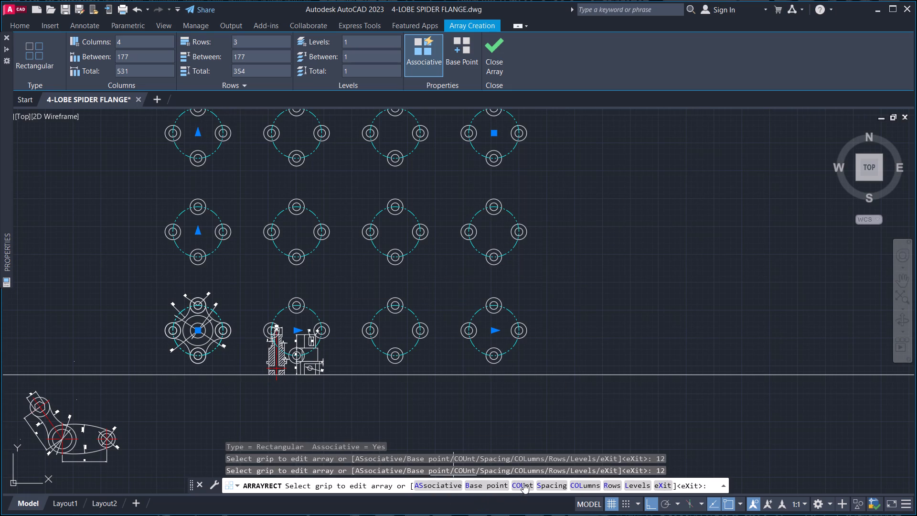
# Set the rectangular array to 3 columns with a distance of 150 between columns.
pyautogui.click(586, 481)
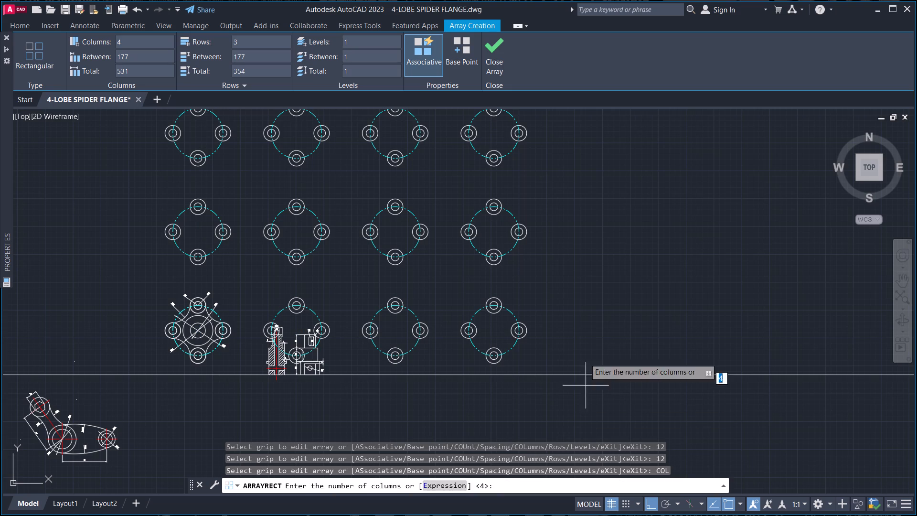
pyautogui.press('3')
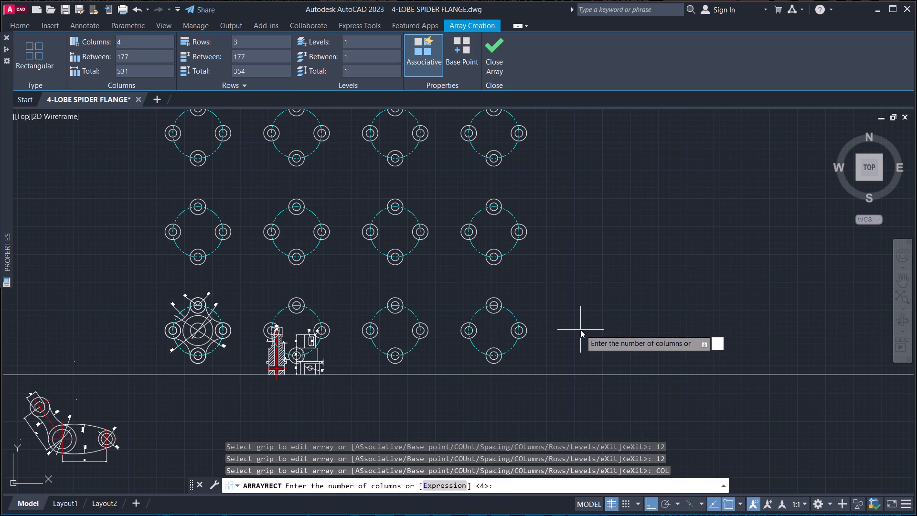
pyautogui.press('.')
pyautogui.press('BackSpace')
pyautogui.press('Return')
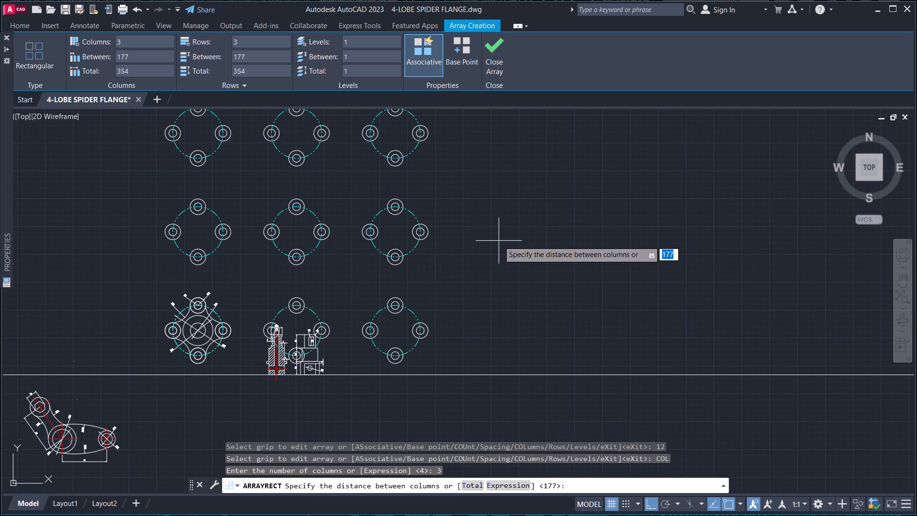
pyautogui.write('150')
pyautogui.press('Return')
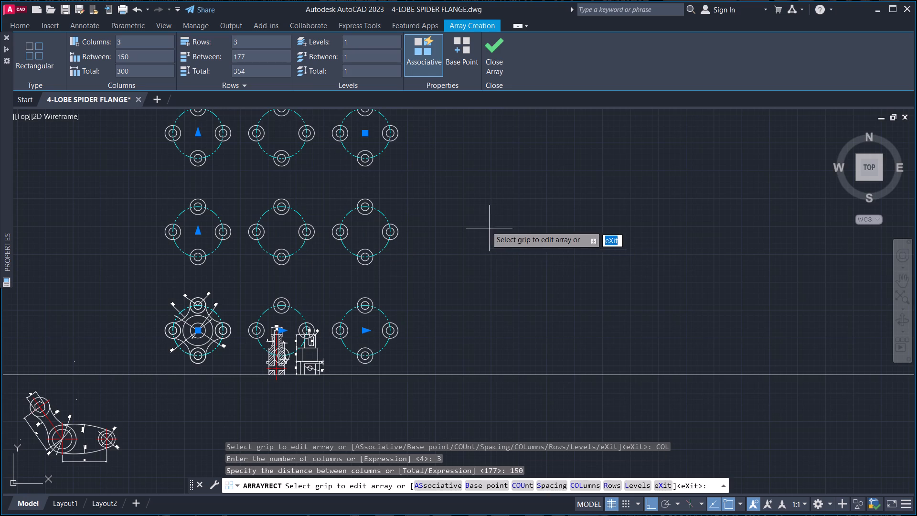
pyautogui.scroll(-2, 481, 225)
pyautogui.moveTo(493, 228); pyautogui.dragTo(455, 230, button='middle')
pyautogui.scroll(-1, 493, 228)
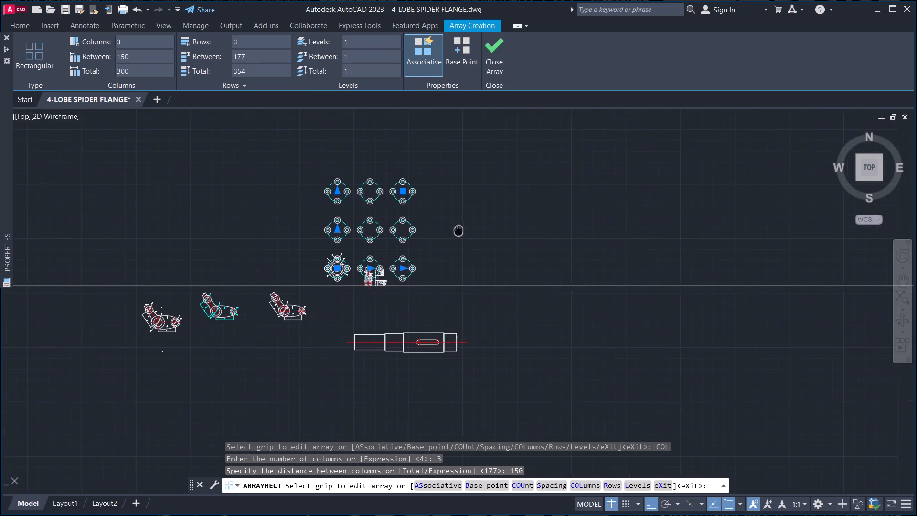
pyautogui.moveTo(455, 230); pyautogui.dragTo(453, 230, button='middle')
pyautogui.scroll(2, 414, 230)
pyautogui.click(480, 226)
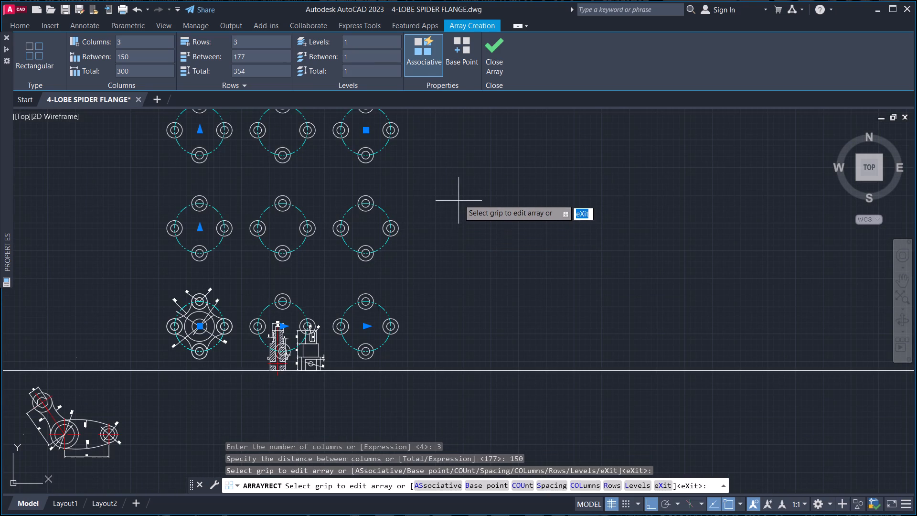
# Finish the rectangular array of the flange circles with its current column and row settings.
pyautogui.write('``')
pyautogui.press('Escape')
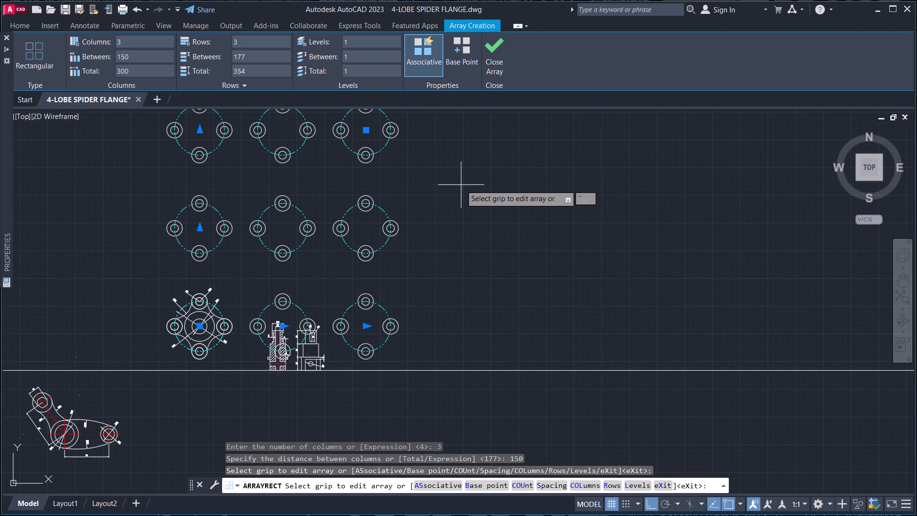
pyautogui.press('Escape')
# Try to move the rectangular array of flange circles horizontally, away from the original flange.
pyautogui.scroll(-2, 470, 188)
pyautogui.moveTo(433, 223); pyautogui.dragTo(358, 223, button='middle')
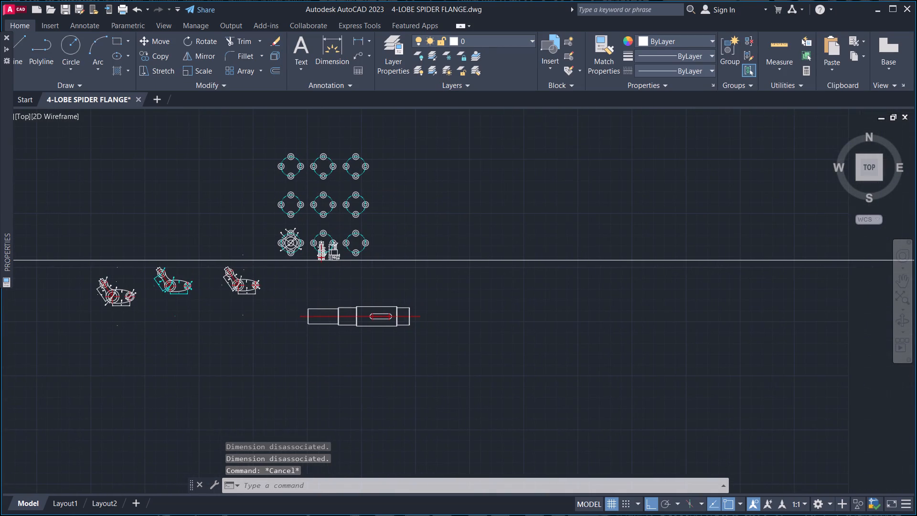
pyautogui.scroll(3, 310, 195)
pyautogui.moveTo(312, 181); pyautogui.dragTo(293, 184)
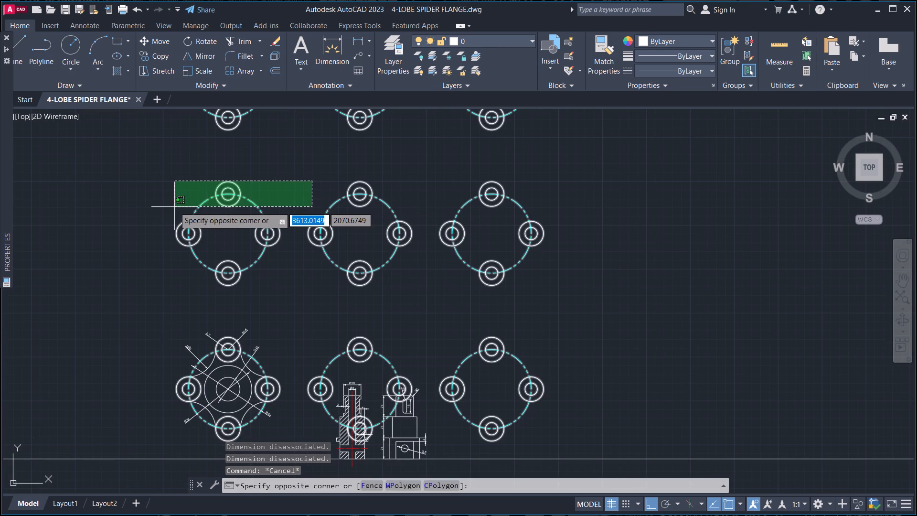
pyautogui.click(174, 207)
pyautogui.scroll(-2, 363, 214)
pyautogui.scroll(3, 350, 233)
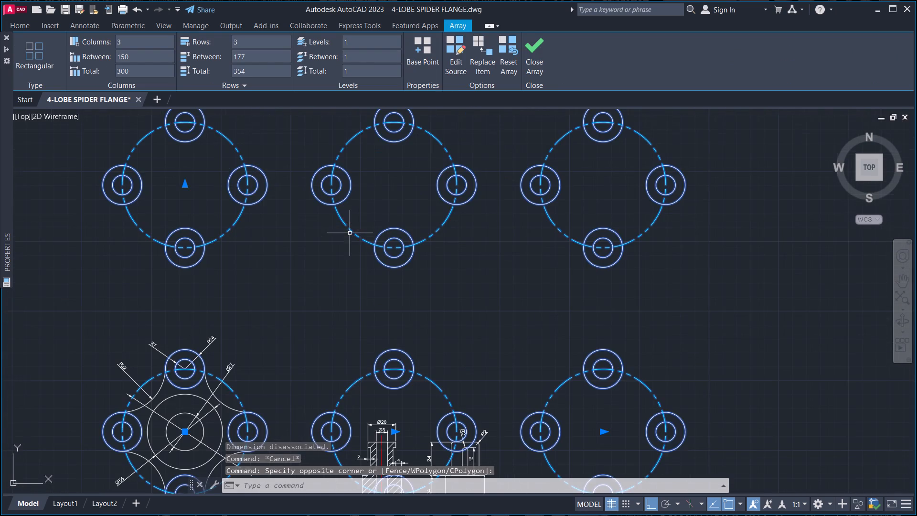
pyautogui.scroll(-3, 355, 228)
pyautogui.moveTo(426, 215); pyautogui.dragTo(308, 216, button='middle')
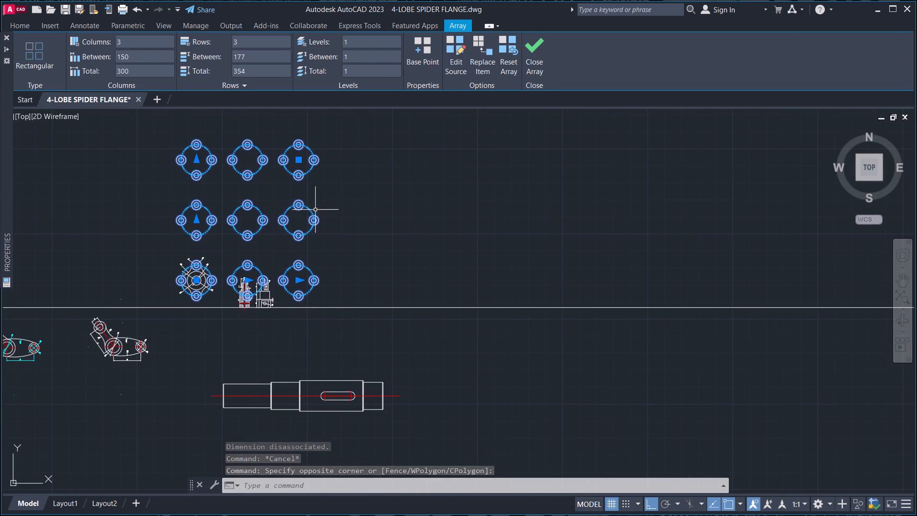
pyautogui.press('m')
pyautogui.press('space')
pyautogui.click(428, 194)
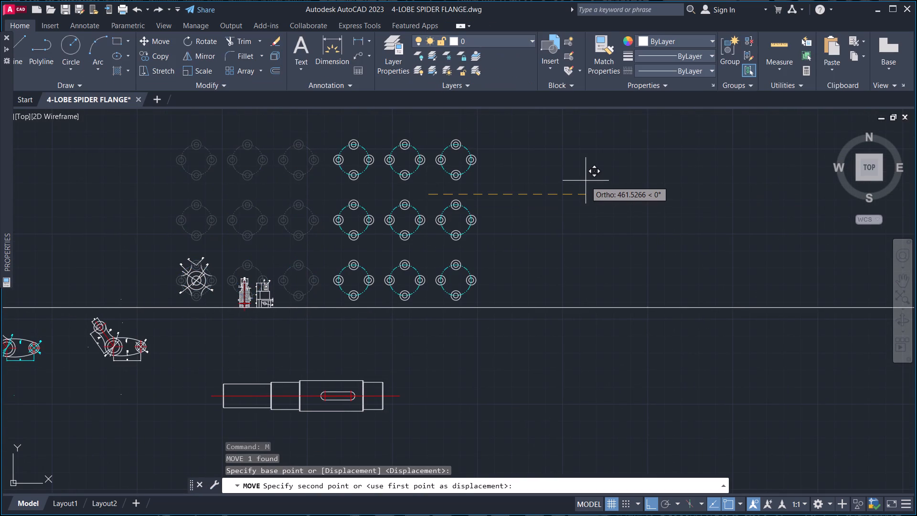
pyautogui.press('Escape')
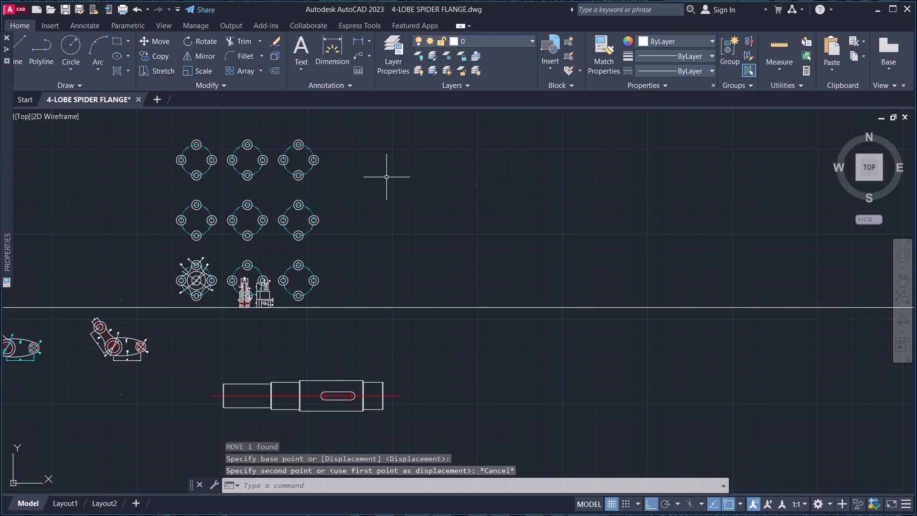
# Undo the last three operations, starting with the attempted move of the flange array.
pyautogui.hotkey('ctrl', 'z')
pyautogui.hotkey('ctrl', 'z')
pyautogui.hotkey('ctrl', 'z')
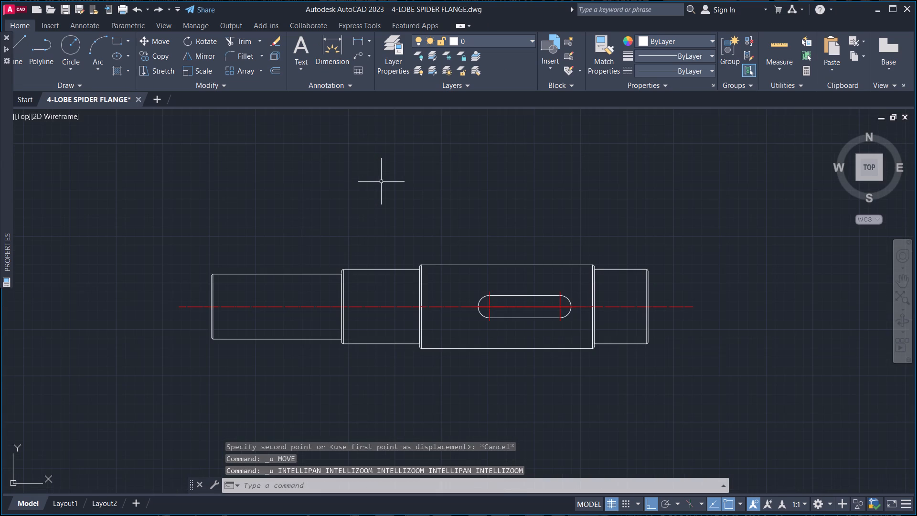
# Save the 4-LOBE SPIDER FLANGE drawing.
pyautogui.scroll(-4, 389, 182)
pyautogui.moveTo(423, 188); pyautogui.dragTo(344, 234, button='middle')
pyautogui.scroll(2, 344, 234)
pyautogui.moveTo(344, 234); pyautogui.dragTo(427, 189, button='middle')
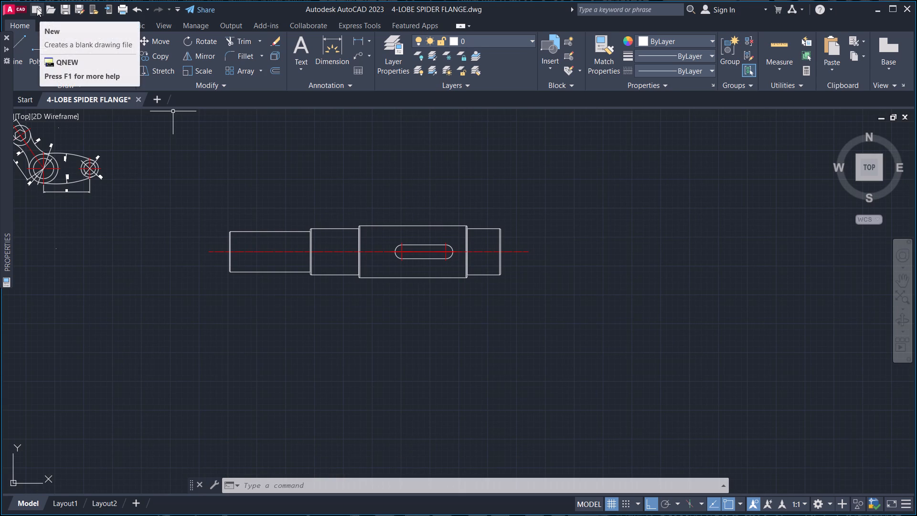
pyautogui.click(65, 11)
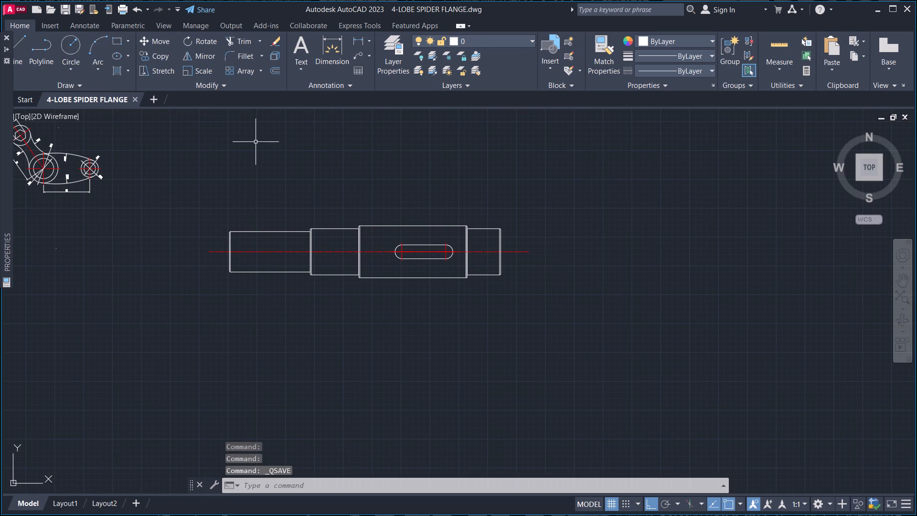
pyautogui.click(66, 10)
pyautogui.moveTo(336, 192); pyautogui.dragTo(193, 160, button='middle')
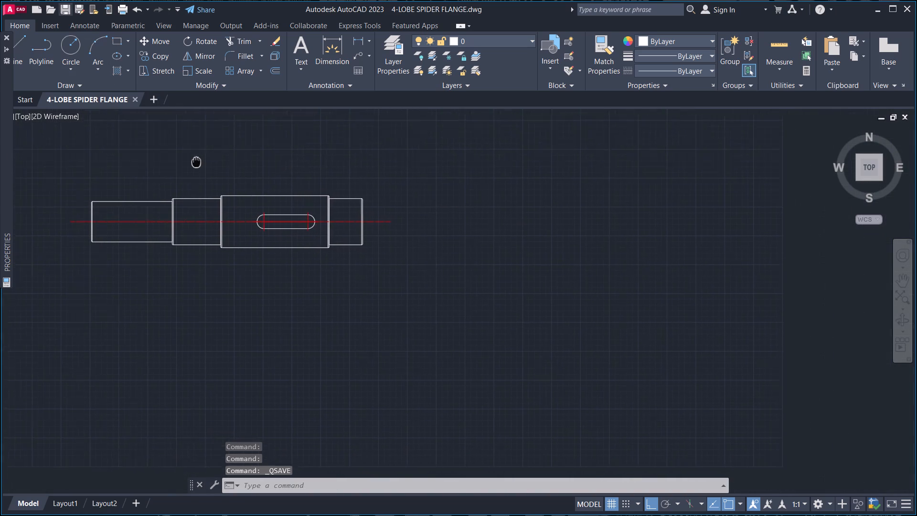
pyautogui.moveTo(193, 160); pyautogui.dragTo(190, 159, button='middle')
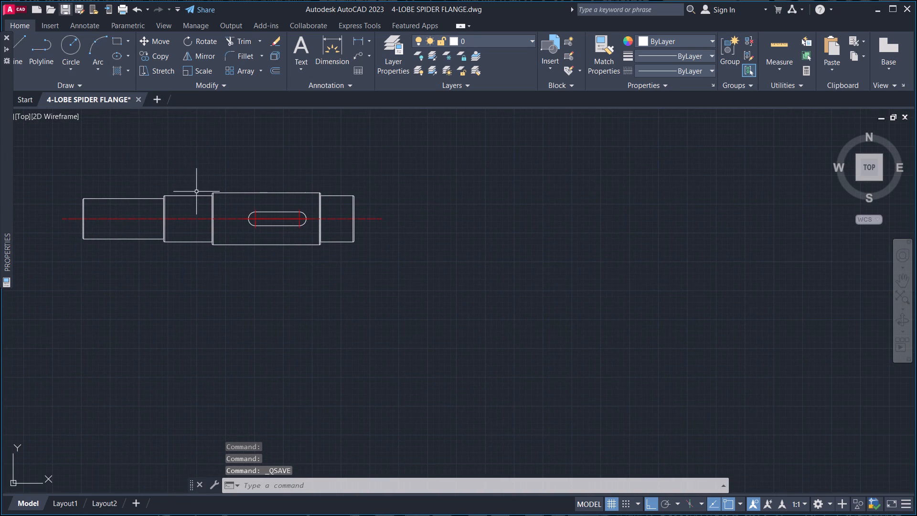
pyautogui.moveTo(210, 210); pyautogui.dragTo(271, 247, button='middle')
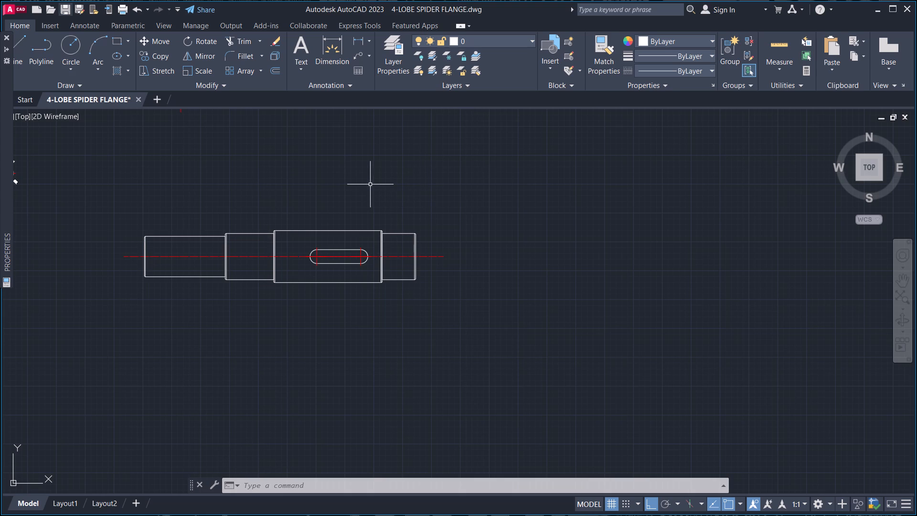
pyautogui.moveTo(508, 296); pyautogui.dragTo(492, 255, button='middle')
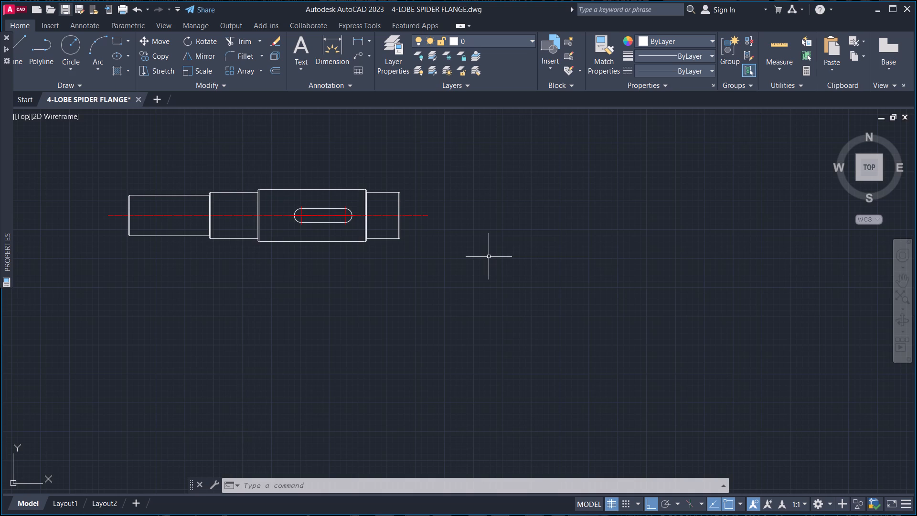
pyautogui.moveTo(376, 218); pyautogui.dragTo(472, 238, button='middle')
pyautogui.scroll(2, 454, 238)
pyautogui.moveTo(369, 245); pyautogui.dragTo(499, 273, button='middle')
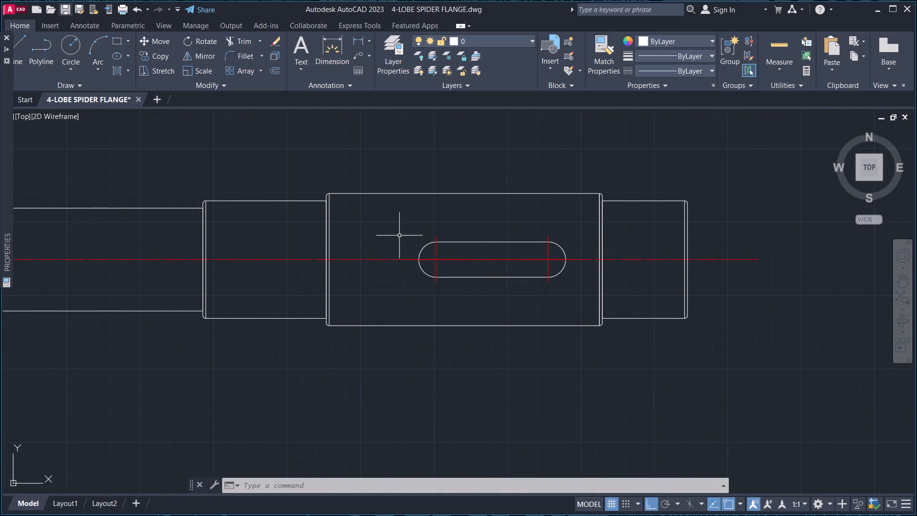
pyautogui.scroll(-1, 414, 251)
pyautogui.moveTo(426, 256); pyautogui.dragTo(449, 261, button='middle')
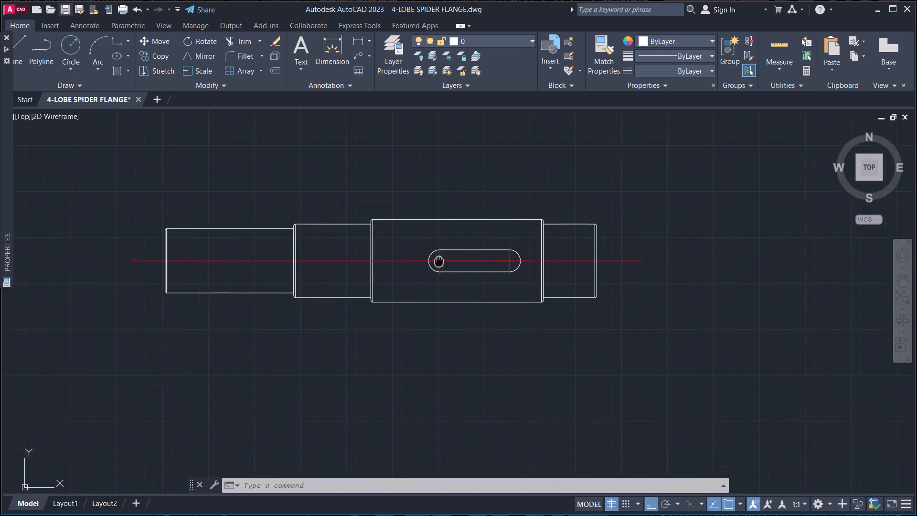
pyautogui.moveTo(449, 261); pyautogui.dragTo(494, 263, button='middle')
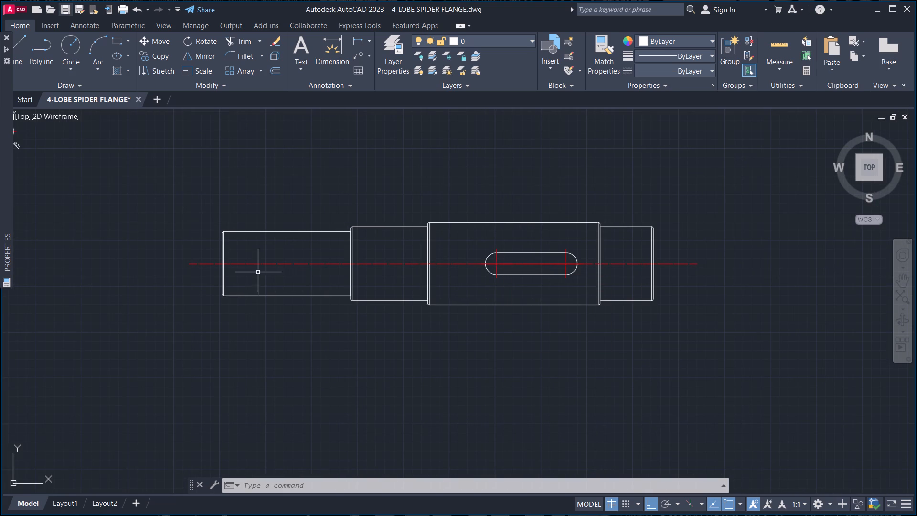
# Draw a circle of radius 5 in the empty area below the stepped shaft view.
pyautogui.scroll(1, 259, 321)
pyautogui.moveTo(337, 336); pyautogui.dragTo(315, 194, button='middle')
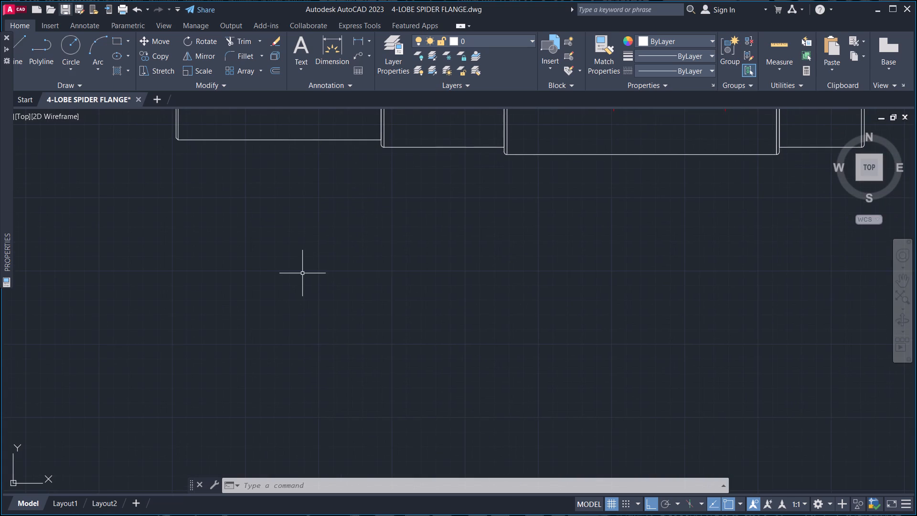
pyautogui.write('C')
pyautogui.press('space')
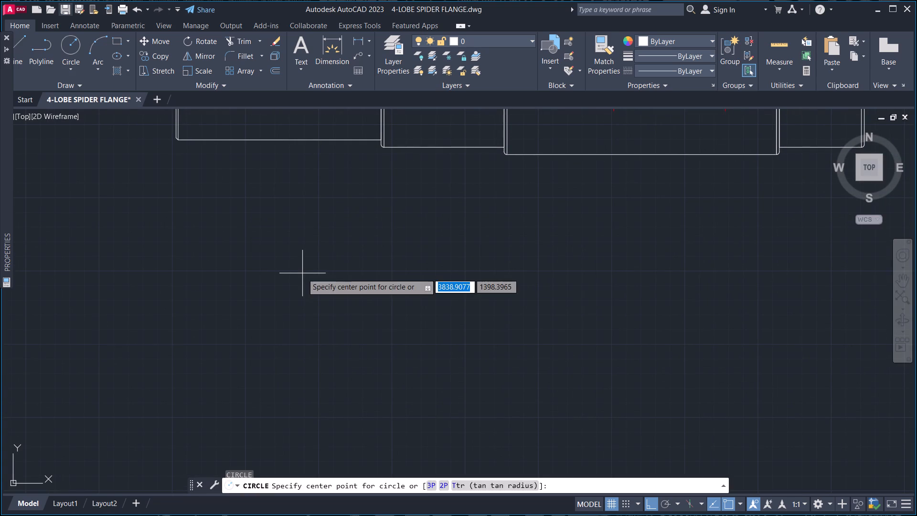
pyautogui.click(291, 272)
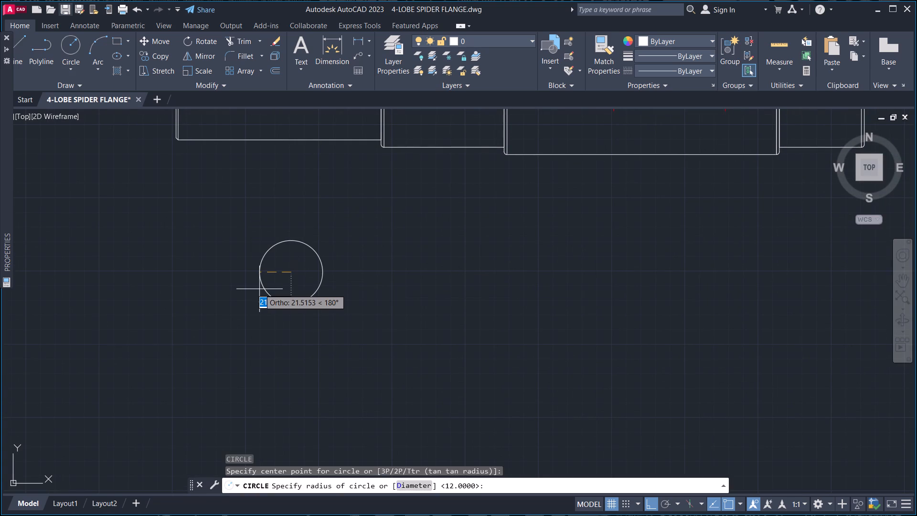
pyautogui.press('5')
pyautogui.press('Return')
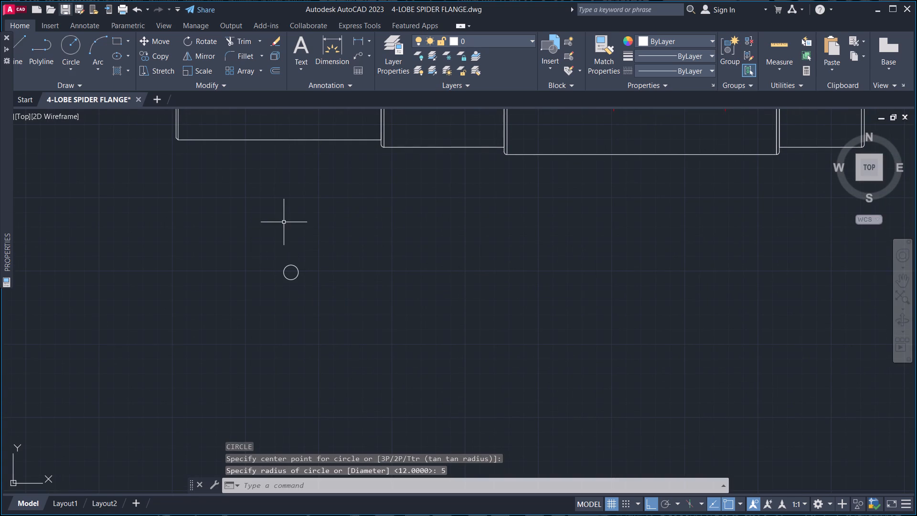
# Copy the radius 5 circle horizontally to the right by a distance of 90.
pyautogui.scroll(2, 300, 251)
pyautogui.moveTo(317, 294); pyautogui.dragTo(311, 297)
pyautogui.click(256, 309)
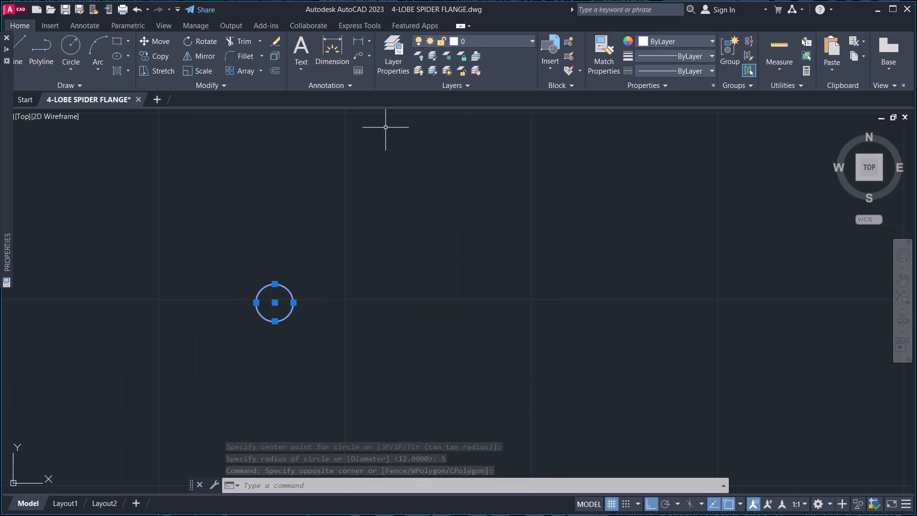
pyautogui.press('c')
pyautogui.press('p')
pyautogui.press('space')
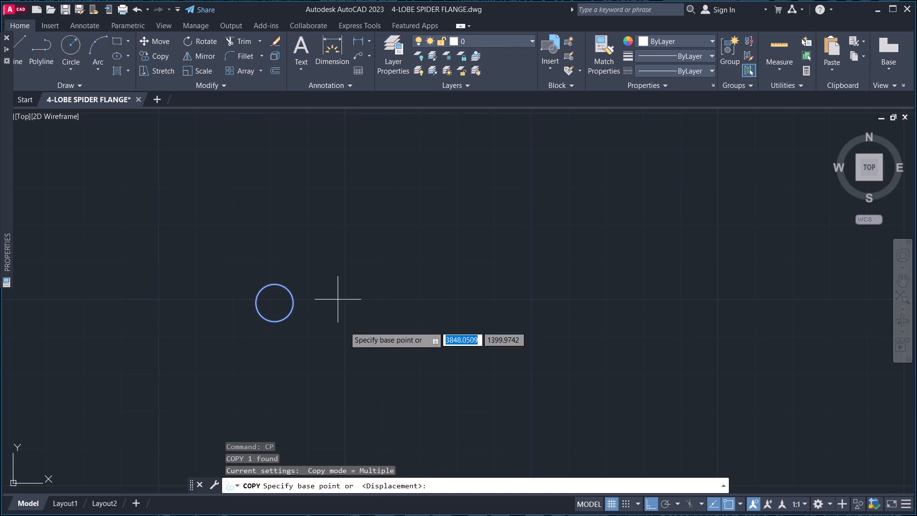
pyautogui.click(338, 331)
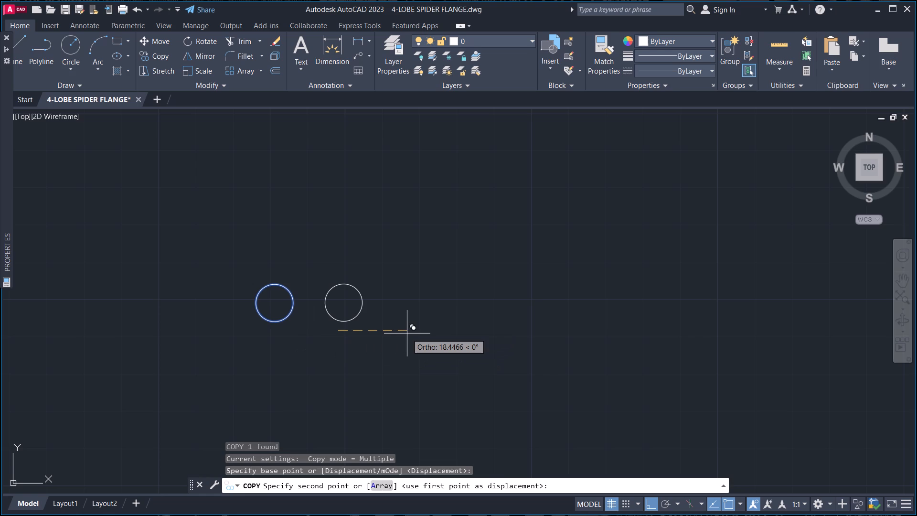
pyautogui.write('90')
pyautogui.press('Return')
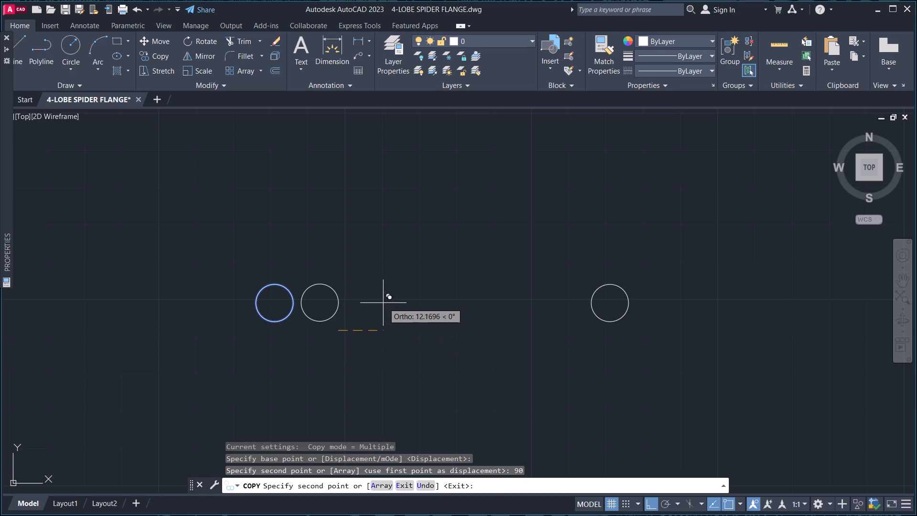
pyautogui.press('Escape')
# Draw two horizontal lines joining the circles, one between their bottom quadrants and one between their top quadrants.
pyautogui.press('`')
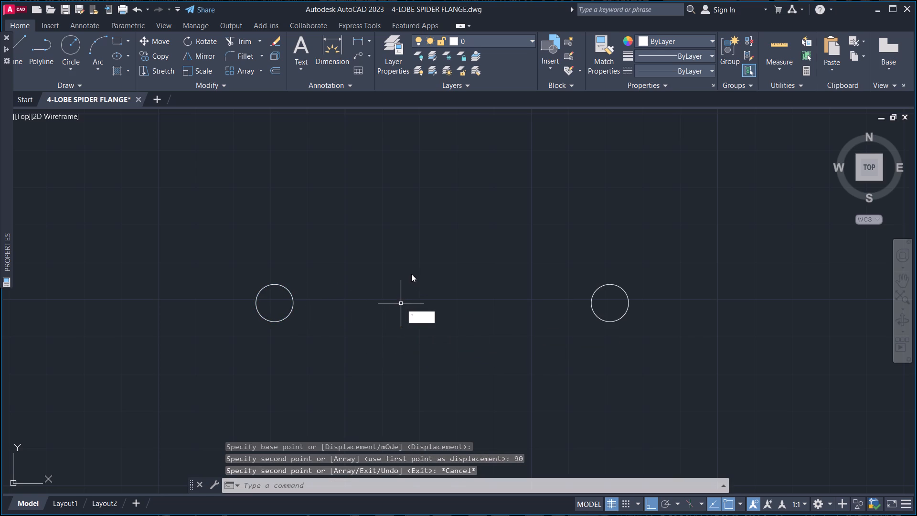
pyautogui.write('L')
pyautogui.press('space')
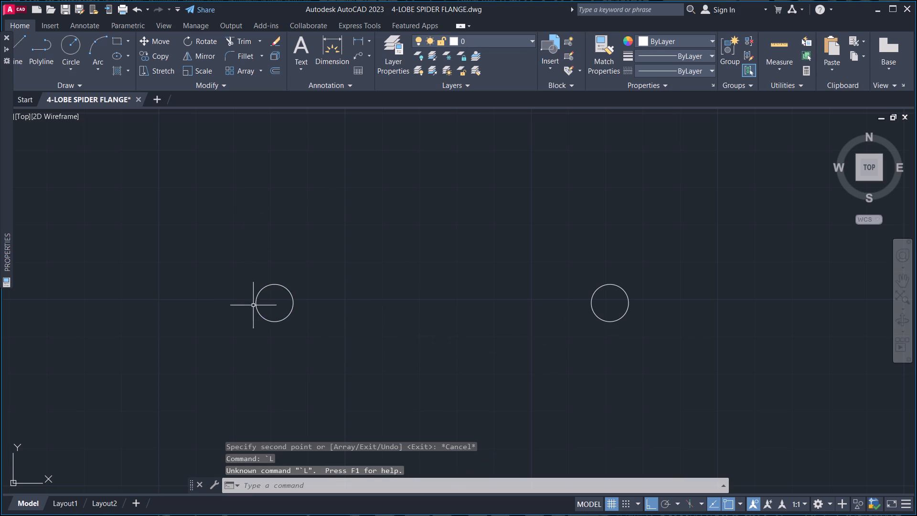
pyautogui.press('l')
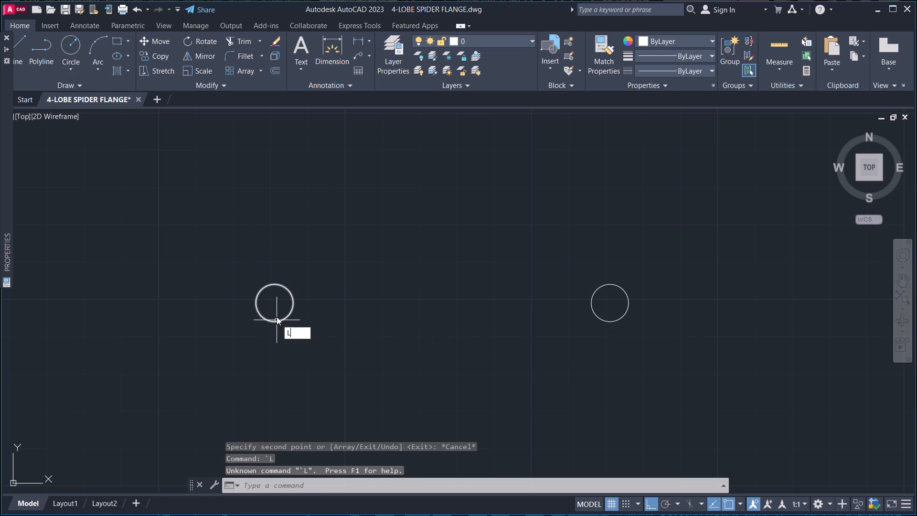
pyautogui.press('space')
pyautogui.click(277, 322)
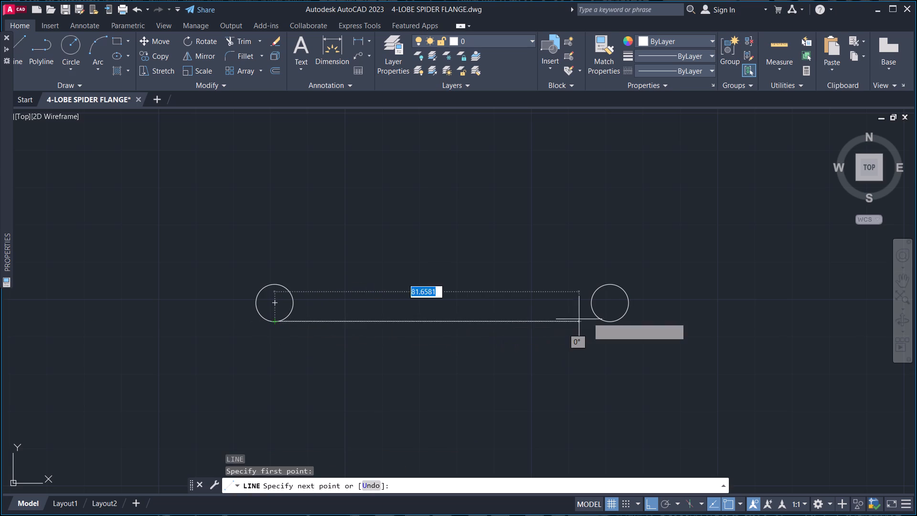
pyautogui.click(612, 318)
pyautogui.press('Escape')
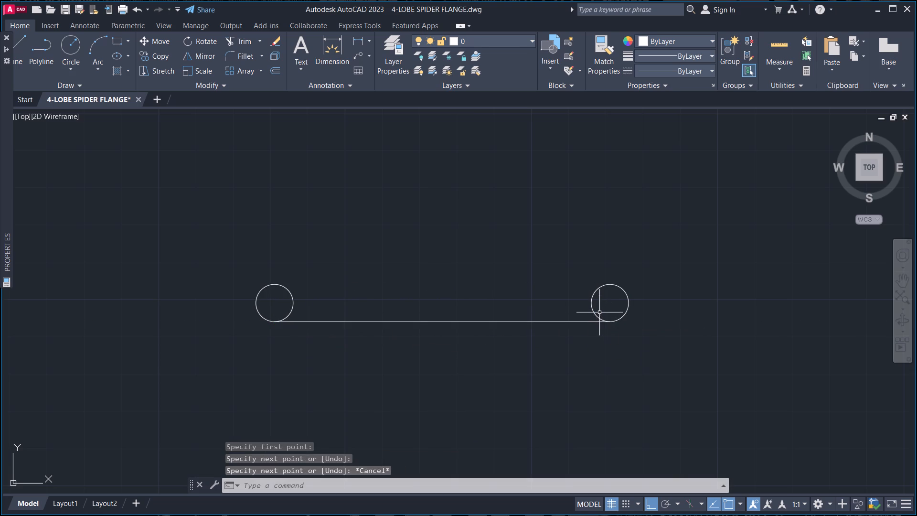
pyautogui.press('l')
pyautogui.press('space')
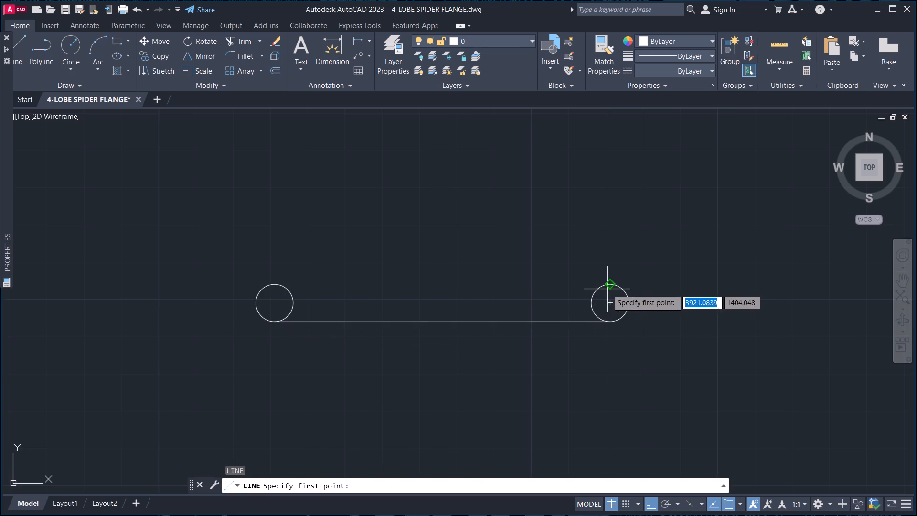
pyautogui.click(610, 286)
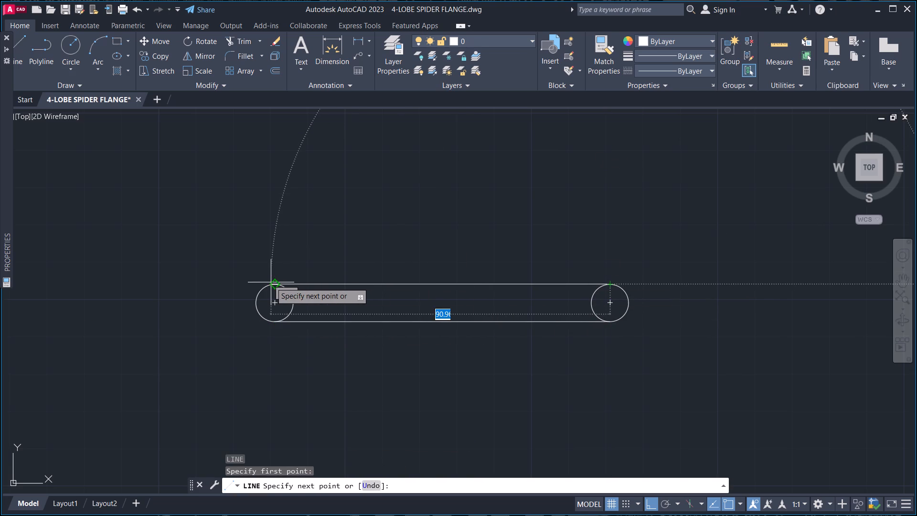
pyautogui.click(272, 284)
pyautogui.press('Escape')
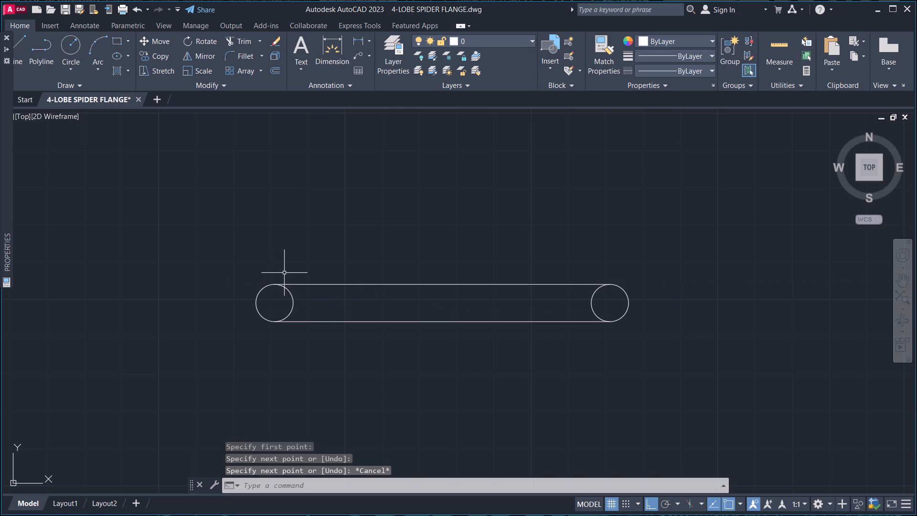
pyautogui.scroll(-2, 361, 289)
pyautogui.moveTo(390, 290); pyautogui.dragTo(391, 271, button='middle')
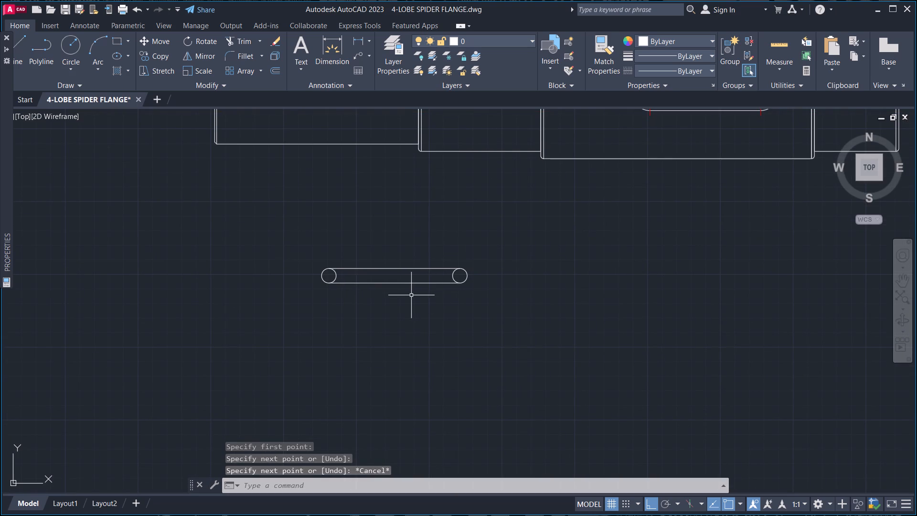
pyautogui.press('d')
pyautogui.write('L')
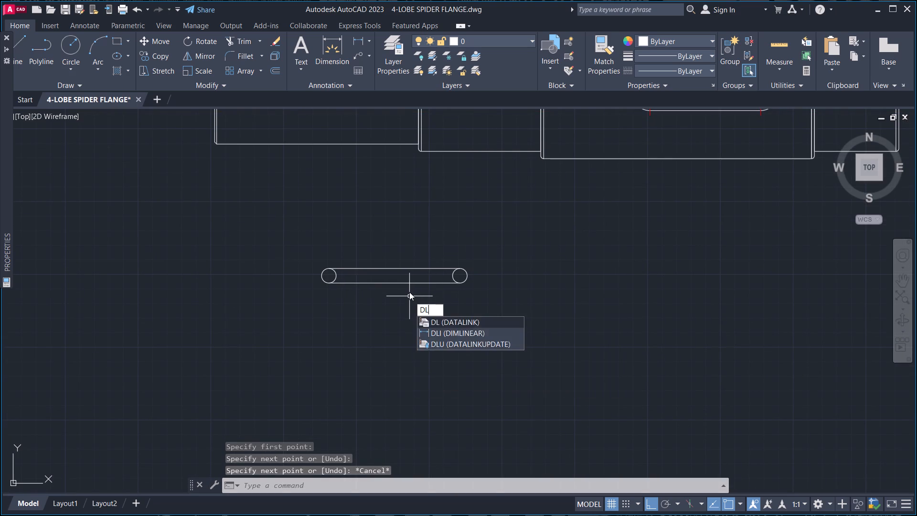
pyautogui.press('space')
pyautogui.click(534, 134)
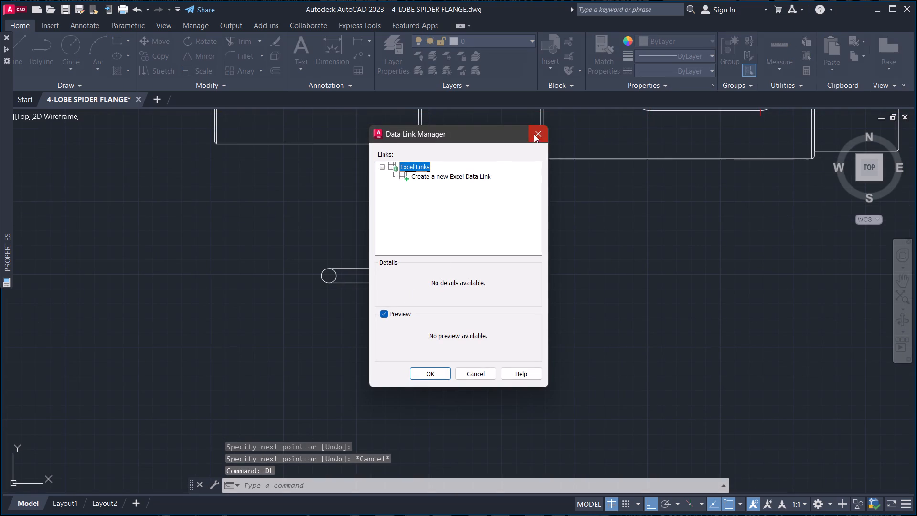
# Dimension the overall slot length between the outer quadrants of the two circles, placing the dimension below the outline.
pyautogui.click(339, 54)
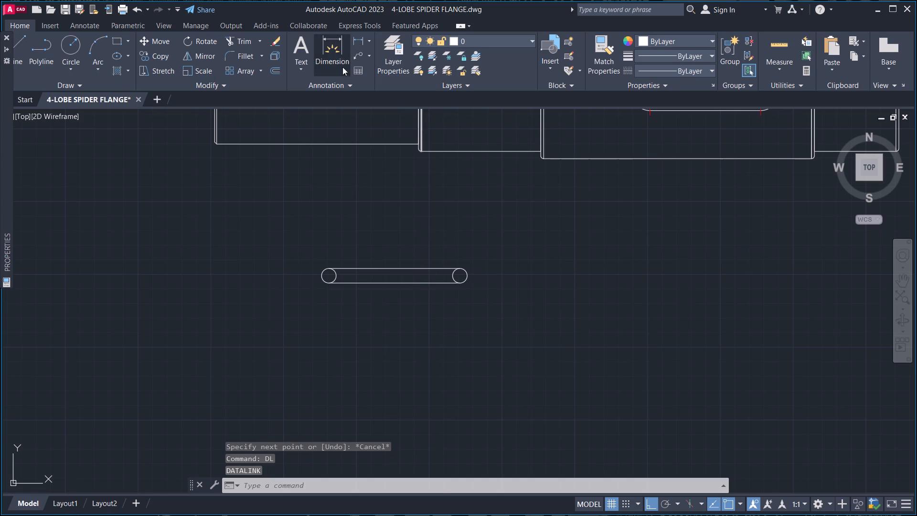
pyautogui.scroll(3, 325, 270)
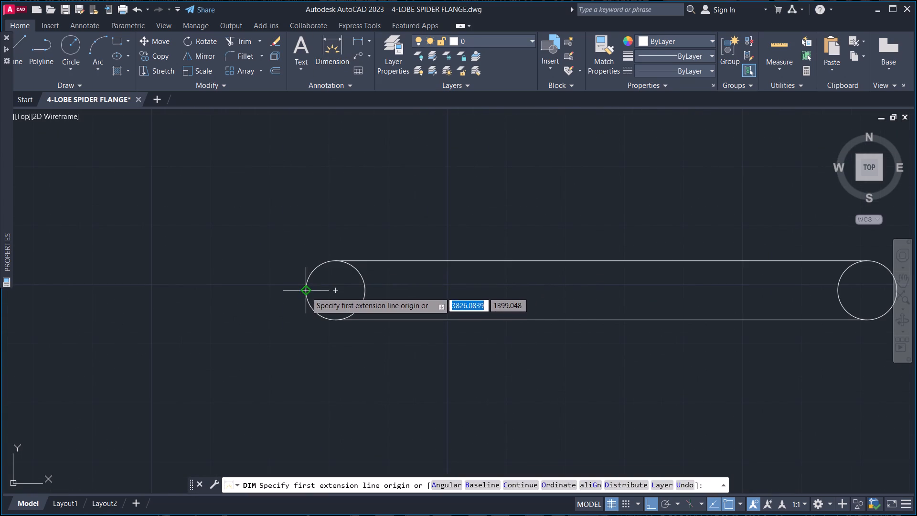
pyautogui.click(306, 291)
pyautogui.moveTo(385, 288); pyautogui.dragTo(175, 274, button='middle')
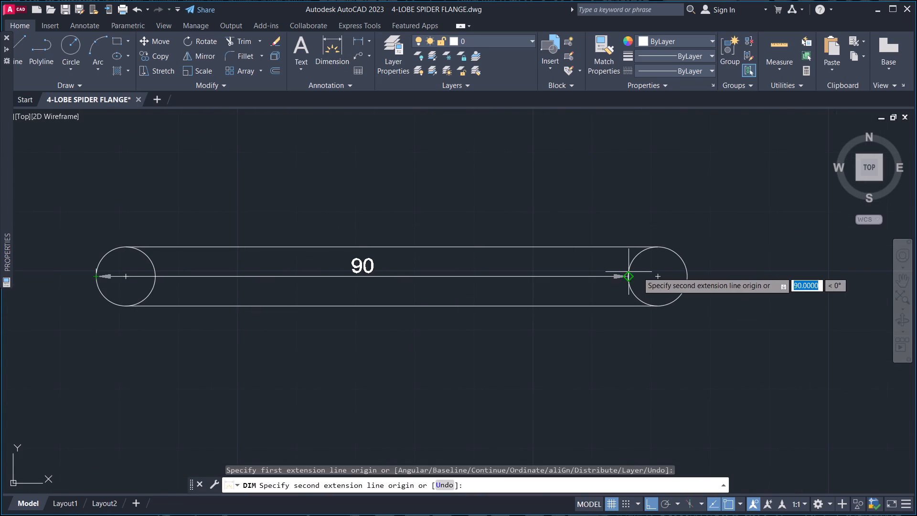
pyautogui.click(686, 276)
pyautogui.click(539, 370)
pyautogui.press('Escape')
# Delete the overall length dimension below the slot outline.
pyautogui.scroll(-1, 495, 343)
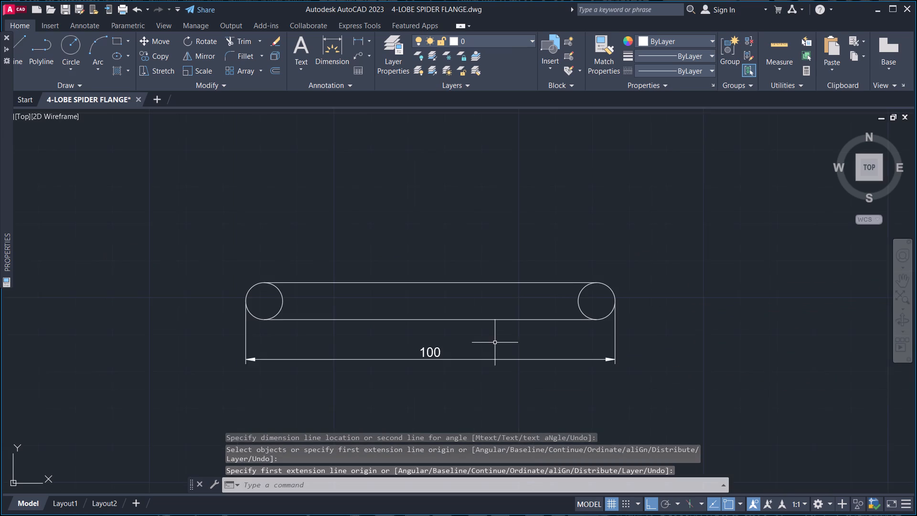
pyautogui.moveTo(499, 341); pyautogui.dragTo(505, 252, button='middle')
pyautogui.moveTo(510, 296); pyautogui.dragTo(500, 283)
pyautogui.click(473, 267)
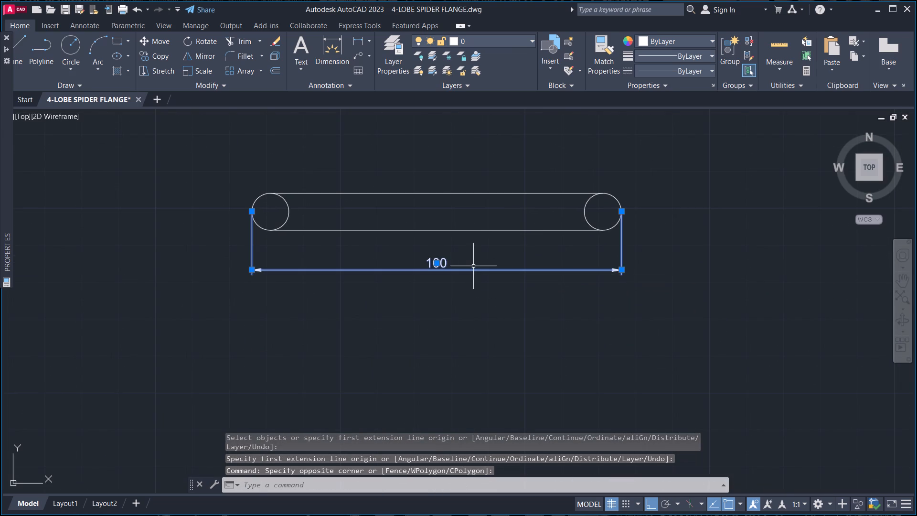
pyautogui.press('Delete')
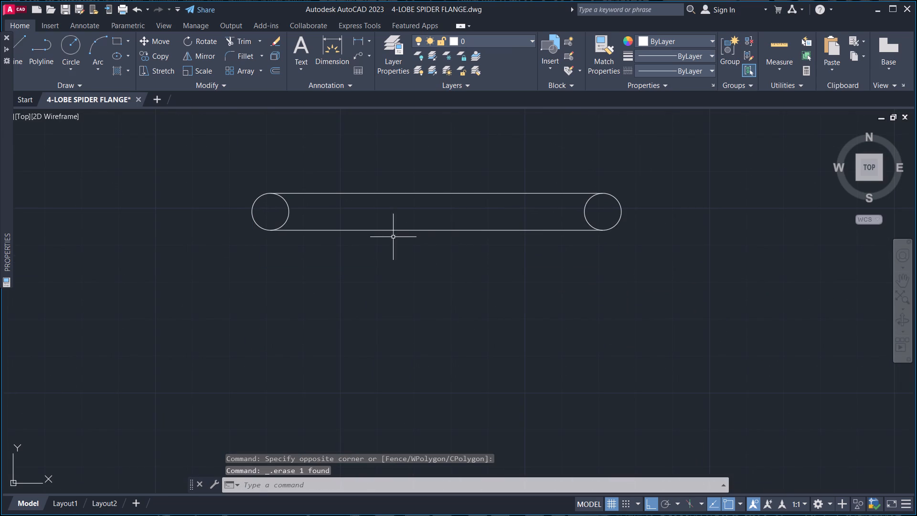
# Add center marks to both end circles of the slot outline.
pyautogui.press('c')
pyautogui.press('m')
pyautogui.press('space')
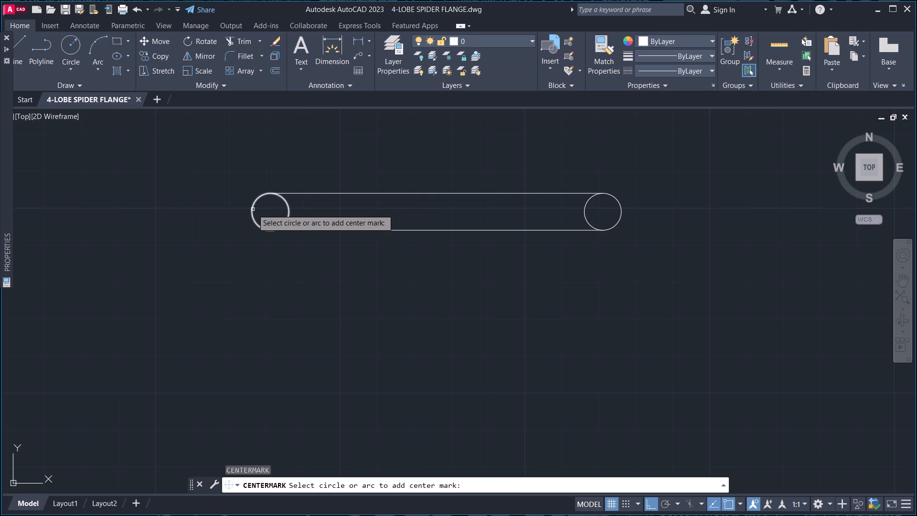
pyautogui.click(253, 209)
pyautogui.click(583, 215)
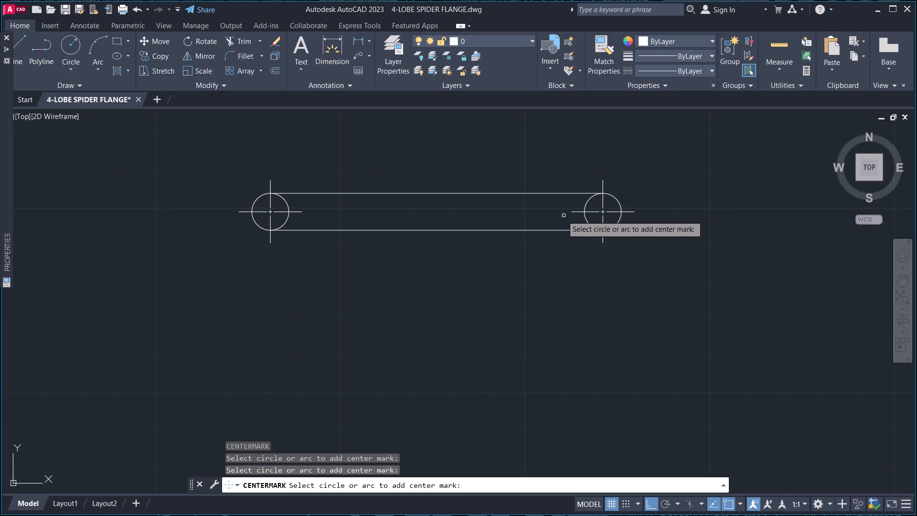
pyautogui.press('Escape')
# Move the center marks of both circles to layer 1.
pyautogui.scroll(1, 341, 229)
pyautogui.moveTo(323, 217); pyautogui.dragTo(367, 236, button='middle')
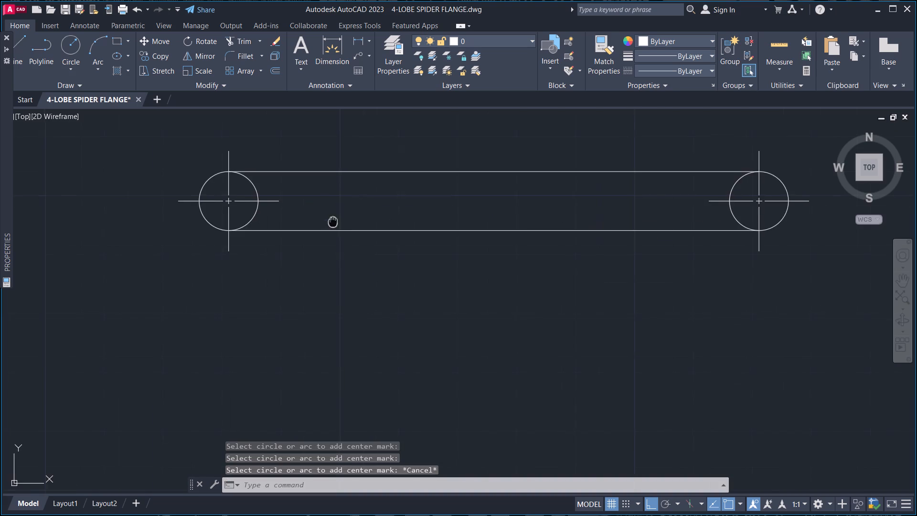
pyautogui.moveTo(367, 236); pyautogui.dragTo(372, 238, button='middle')
pyautogui.click(328, 209)
pyautogui.click(317, 226)
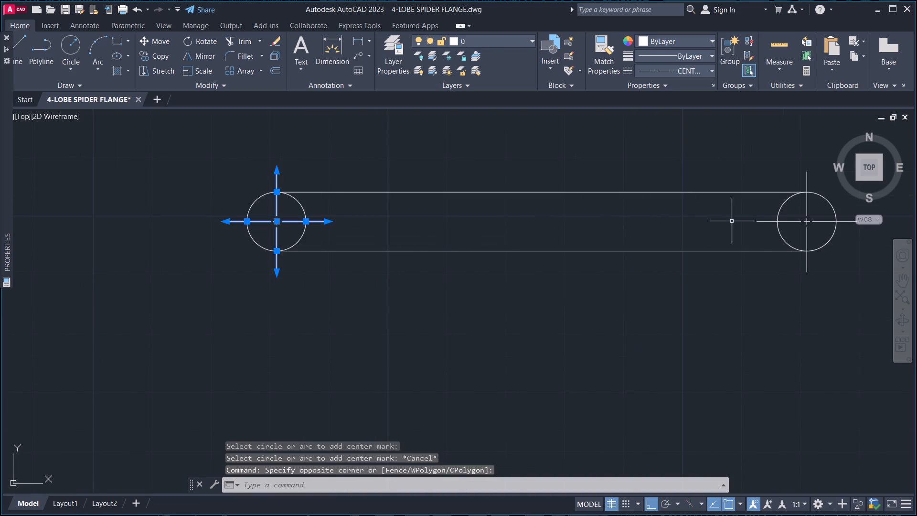
pyautogui.click(764, 231)
pyautogui.click(749, 210)
pyautogui.click(485, 42)
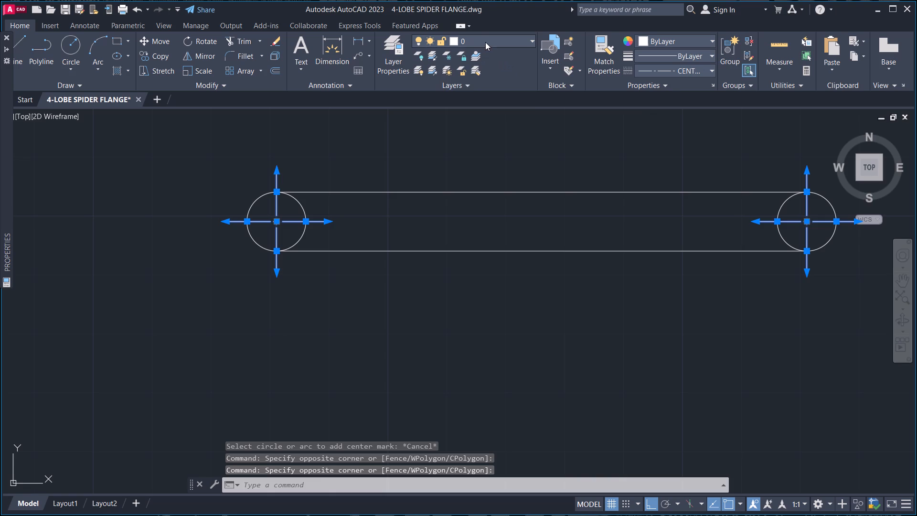
pyautogui.click(479, 70)
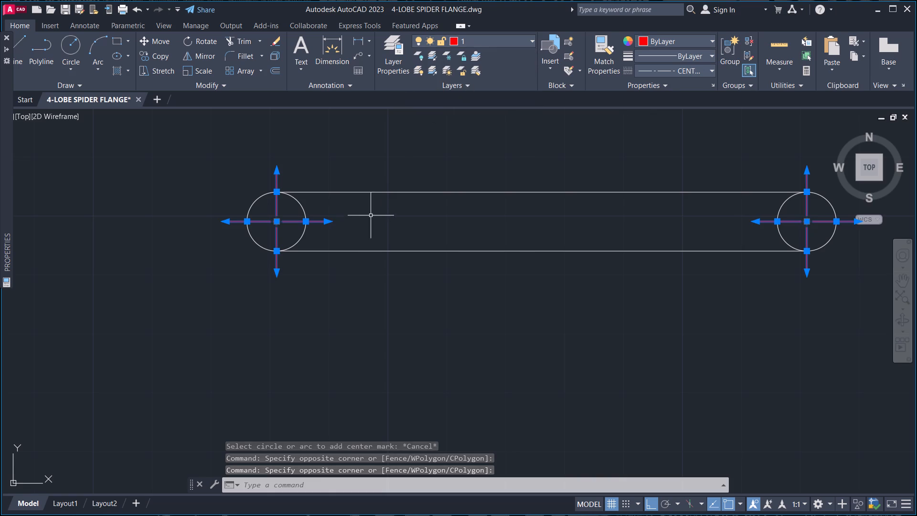
pyautogui.press('Escape')
pyautogui.press('Escape')
# Draw a horizontal line 100 long through the slot's middle, from the left circle's outer quadrant to the right circle's outer quadrant.
pyautogui.press('l')
pyautogui.press('space')
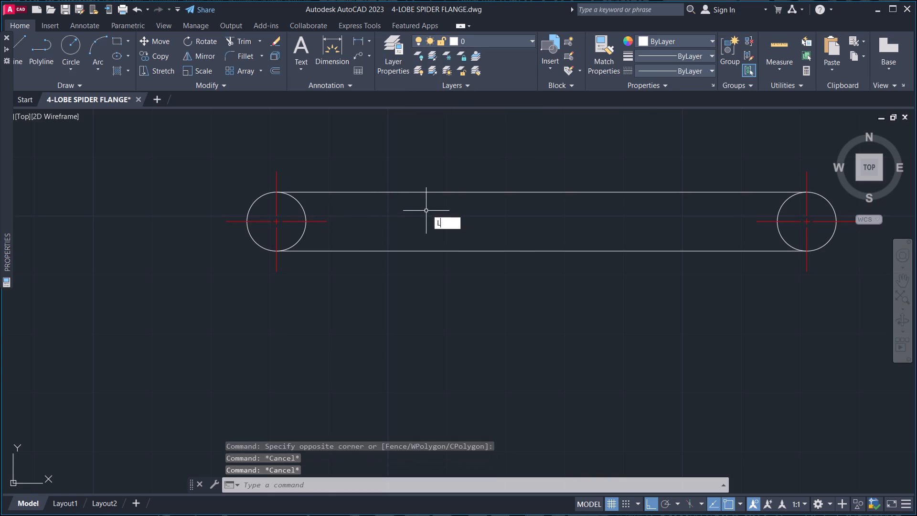
pyautogui.click(248, 222)
pyautogui.moveTo(692, 220); pyautogui.dragTo(618, 222, button='middle')
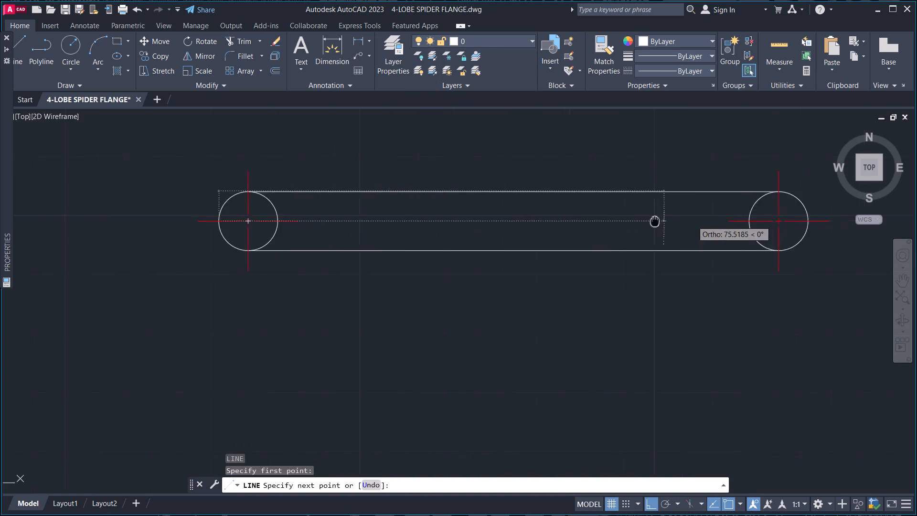
pyautogui.moveTo(618, 222); pyautogui.dragTo(479, 232, button='middle')
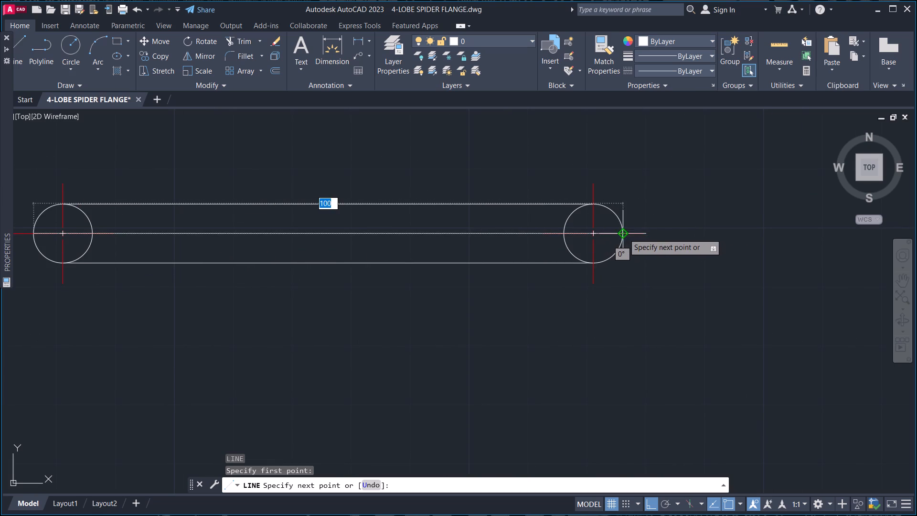
pyautogui.click(624, 234)
pyautogui.press('Escape')
# Put the horizontal line through the slot's middle on layer 1.
pyautogui.click(449, 234)
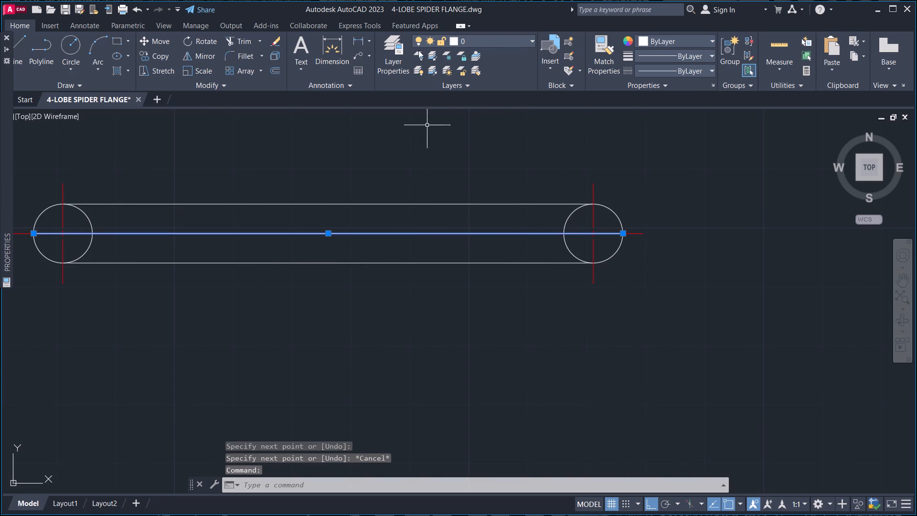
pyautogui.click(511, 44)
pyautogui.click(464, 73)
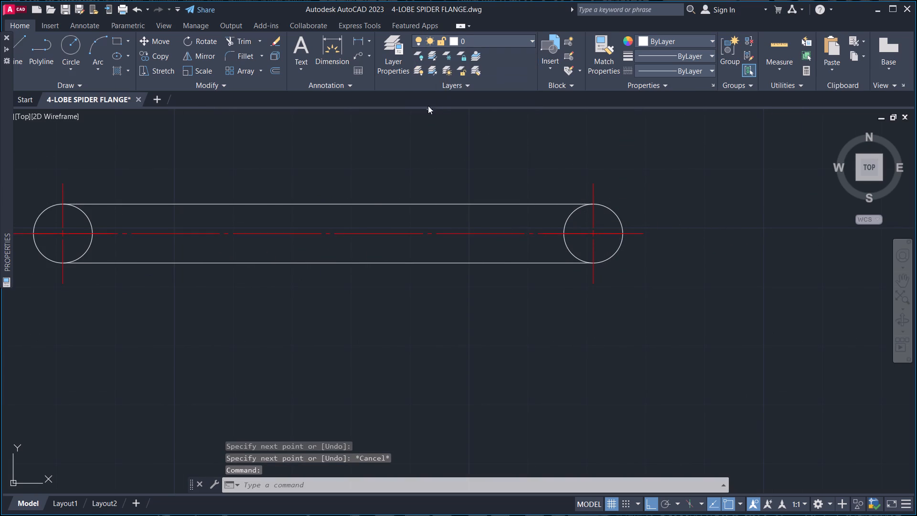
pyautogui.moveTo(360, 217); pyautogui.dragTo(473, 182, button='middle')
pyautogui.press('Escape')
# Trim the inner halves of both end circles to leave a closed slot outline with rounded ends.
pyautogui.scroll(-1, 373, 219)
pyautogui.moveTo(394, 227); pyautogui.dragTo(346, 253, button='middle')
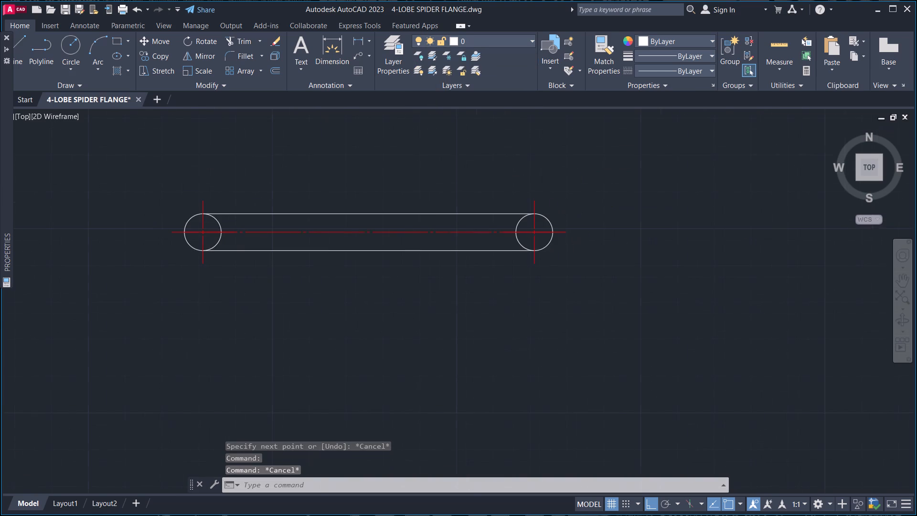
pyautogui.scroll(1, 239, 238)
pyautogui.write('TR')
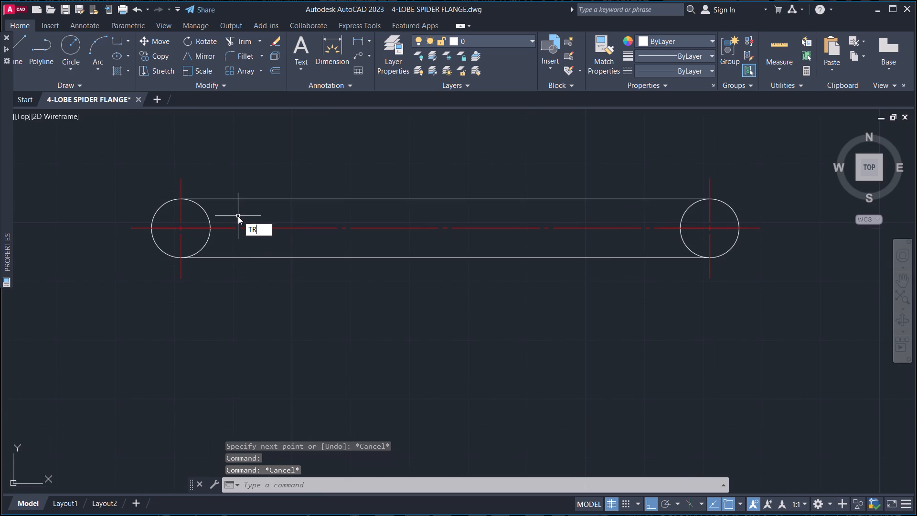
pyautogui.press('space')
pyautogui.click(210, 219)
pyautogui.click(206, 243)
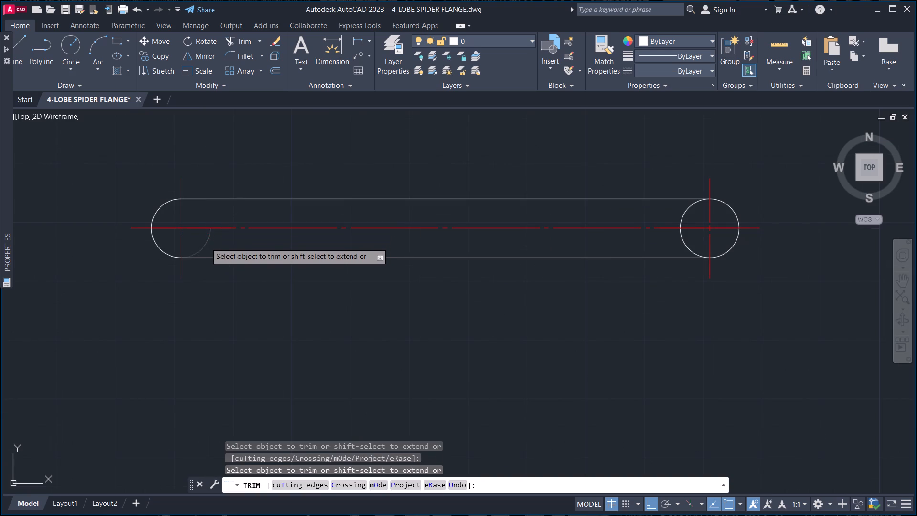
pyautogui.click(682, 239)
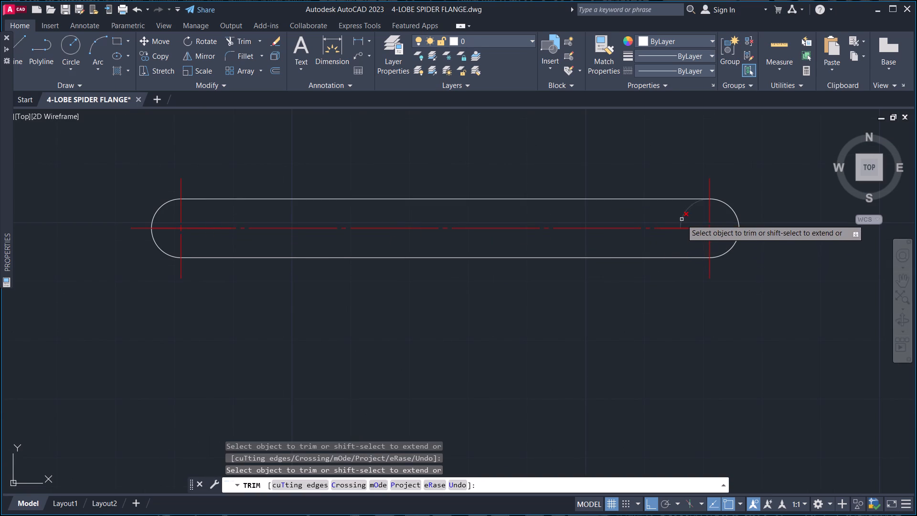
pyautogui.click(682, 219)
pyautogui.press('Escape')
# Move the complete slot with its centerlines, placing its left quadrant where the shaft's left end edge meets the shaft centerline.
pyautogui.scroll(-2, 503, 225)
pyautogui.moveTo(506, 244); pyautogui.dragTo(436, 264, button='middle')
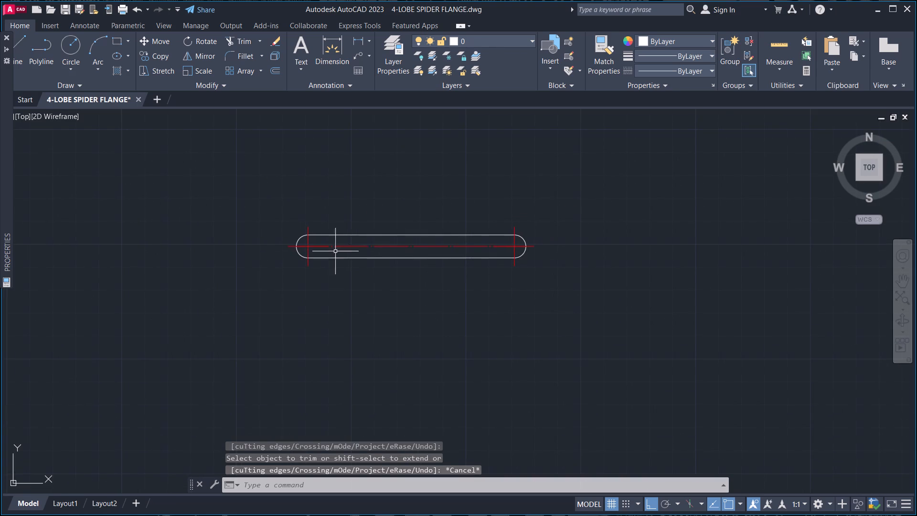
pyautogui.scroll(2, 335, 251)
pyautogui.scroll(-2, 335, 251)
pyautogui.moveTo(448, 271); pyautogui.dragTo(406, 272, button='middle')
pyautogui.moveTo(503, 281); pyautogui.dragTo(480, 272)
pyautogui.click(267, 212)
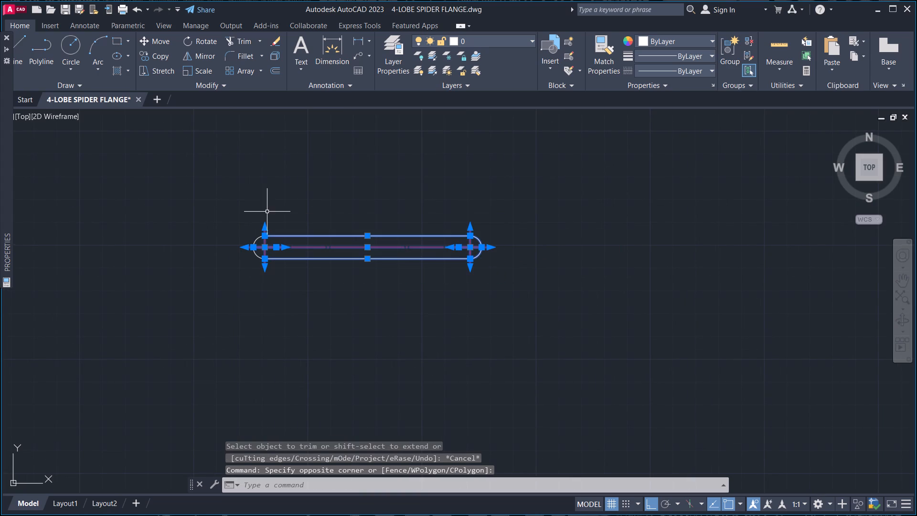
pyautogui.moveTo(507, 292); pyautogui.dragTo(436, 265)
pyautogui.click(267, 231)
pyautogui.click(212, 214)
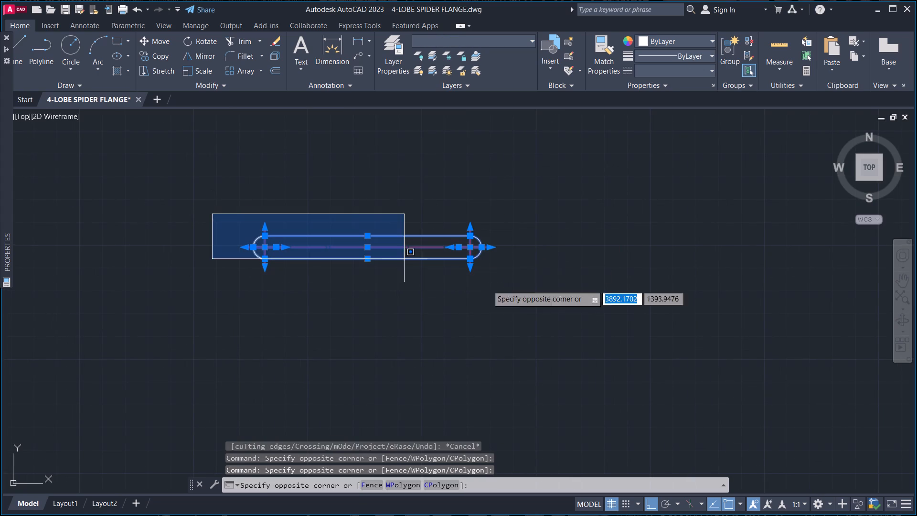
pyautogui.click(535, 295)
pyautogui.press('m')
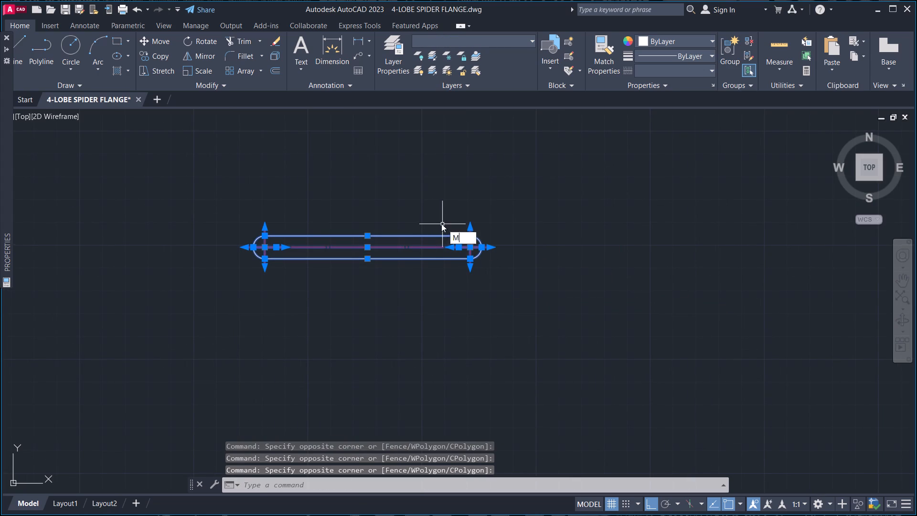
pyautogui.press('space')
pyautogui.scroll(3, 234, 261)
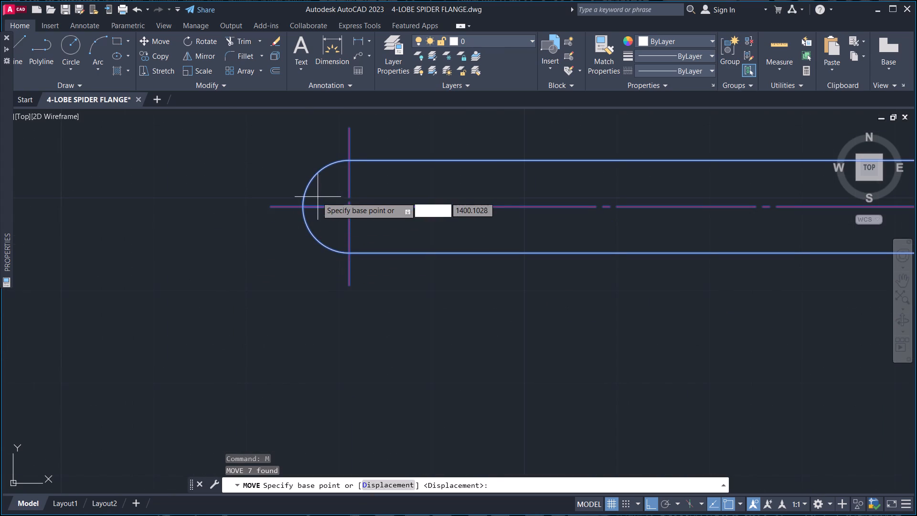
pyautogui.click(303, 208)
pyautogui.scroll(-4, 257, 197)
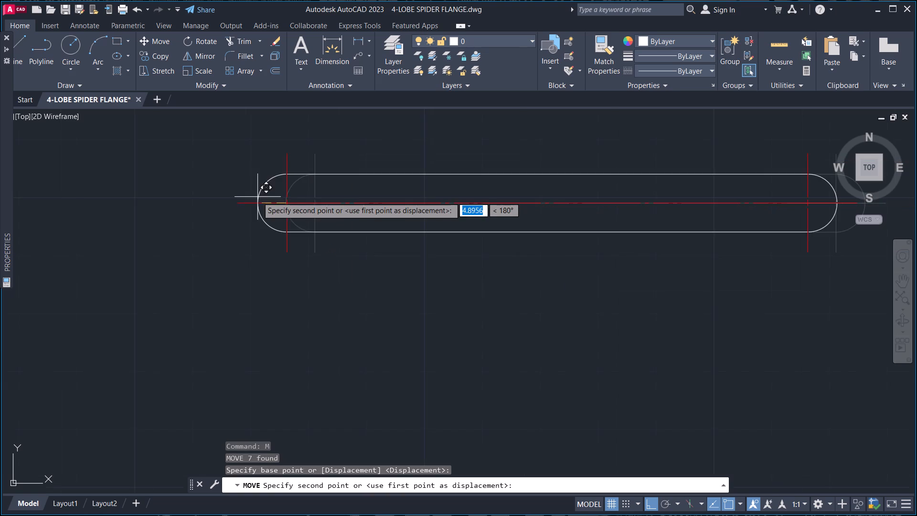
pyautogui.moveTo(254, 193); pyautogui.dragTo(298, 305, button='middle')
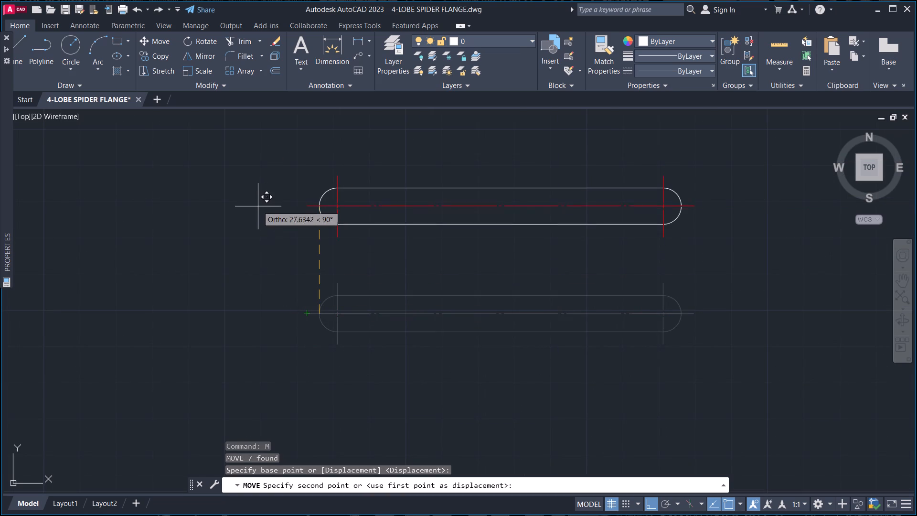
pyautogui.moveTo(266, 230); pyautogui.dragTo(304, 300, button='middle')
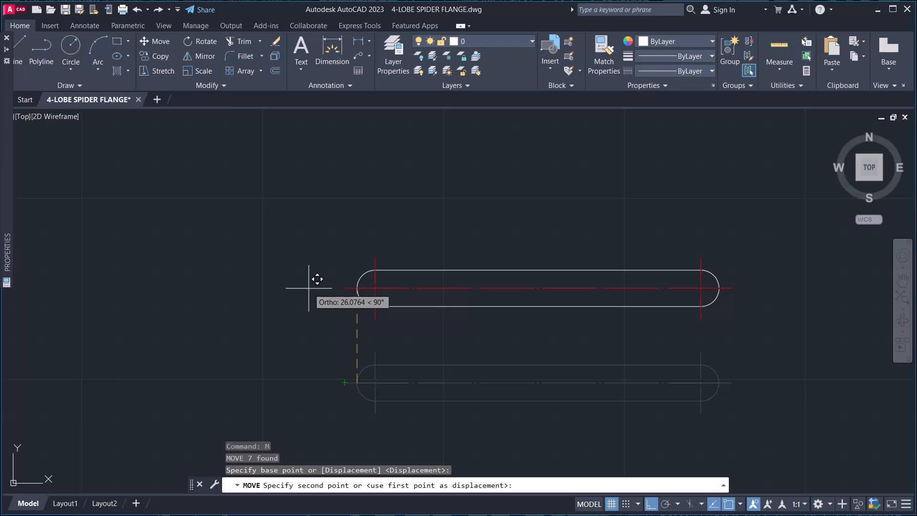
pyautogui.moveTo(339, 221); pyautogui.dragTo(364, 339, button='middle')
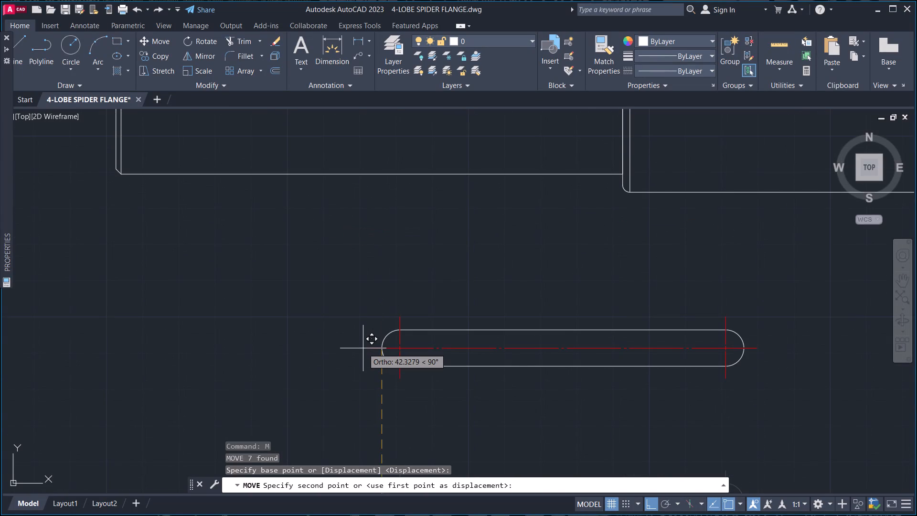
pyautogui.press('F8')
pyautogui.moveTo(325, 317); pyautogui.dragTo(429, 372, button='middle')
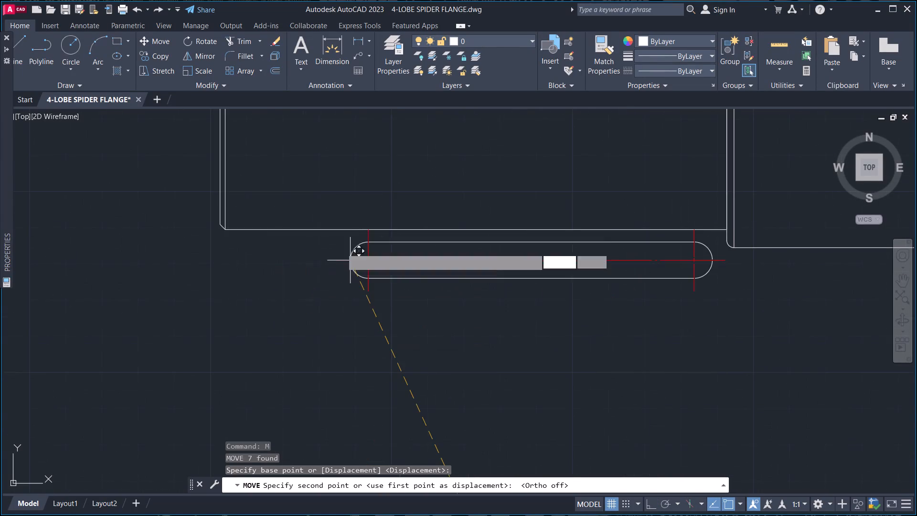
pyautogui.moveTo(303, 180); pyautogui.dragTo(302, 358, button='middle')
pyautogui.scroll(5, 227, 275)
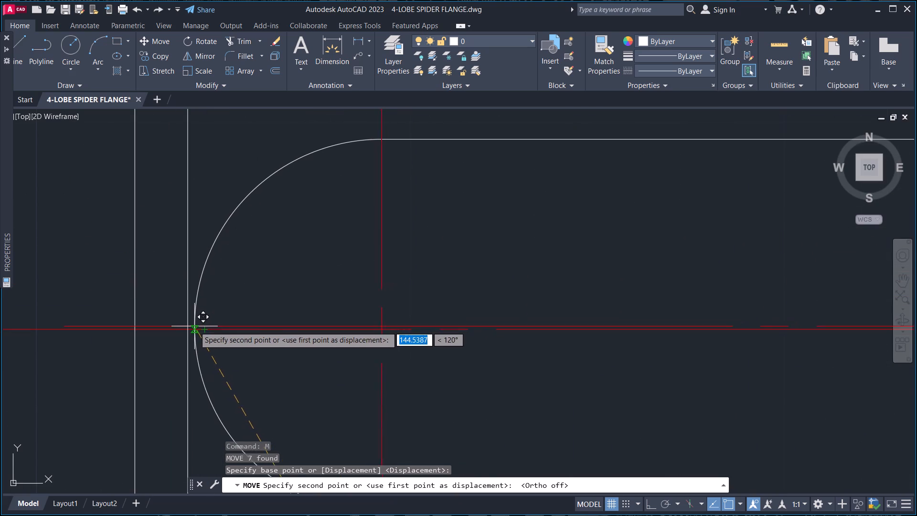
pyautogui.click(137, 330)
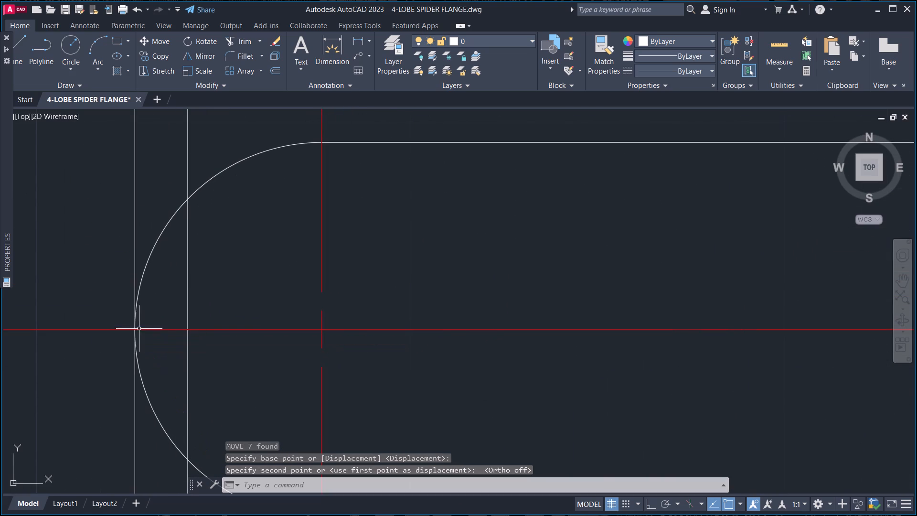
# Move the slot and its centerlines 5 to the right along the shaft axis, with ortho on.
pyautogui.scroll(-4, 231, 311)
pyautogui.moveTo(278, 300); pyautogui.dragTo(139, 281, button='middle')
pyautogui.scroll(-1, 219, 279)
pyautogui.moveTo(308, 320); pyautogui.dragTo(278, 296, button='middle')
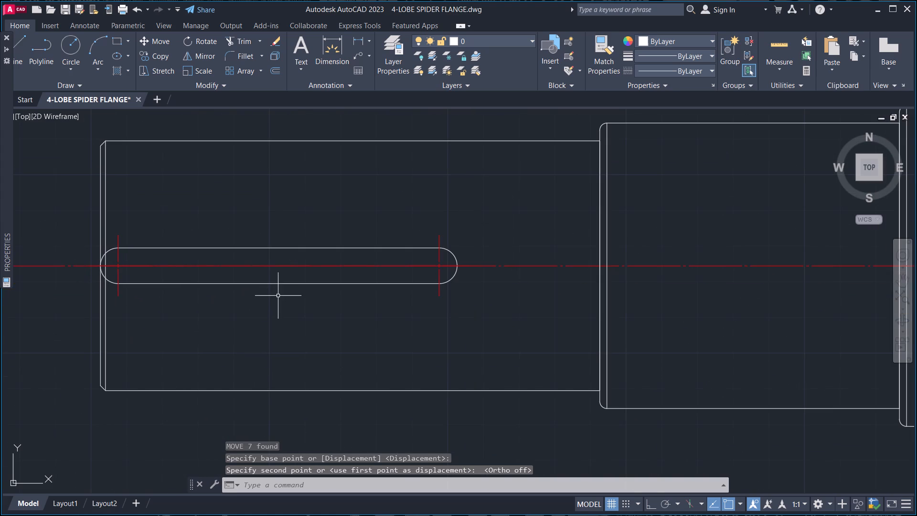
pyautogui.press('m')
pyautogui.press('space')
pyautogui.write('P')
pyautogui.press('space')
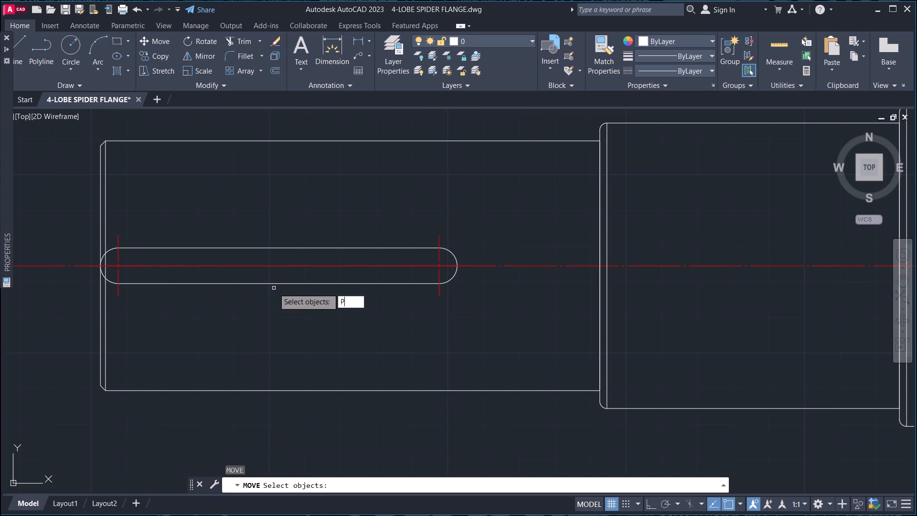
pyautogui.press('space')
pyautogui.moveTo(239, 315); pyautogui.dragTo(249, 316)
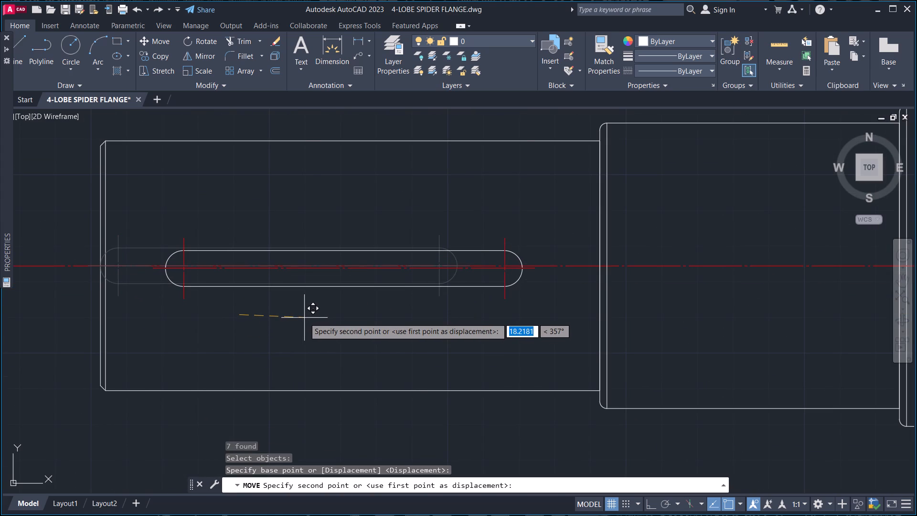
pyautogui.press('F8')
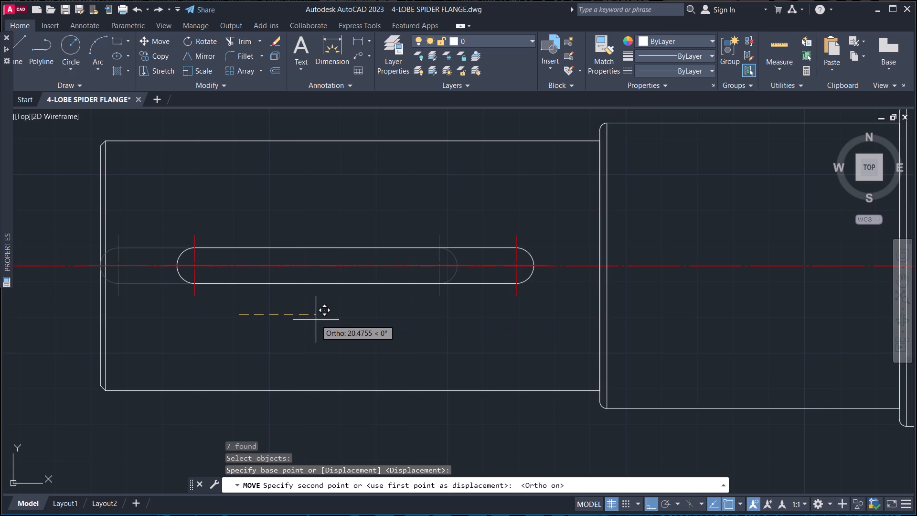
pyautogui.press('5')
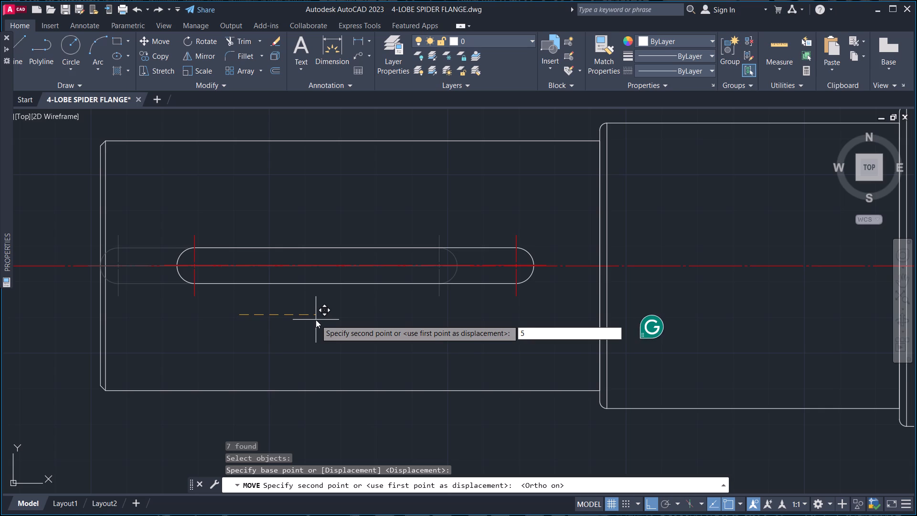
pyautogui.press('Return')
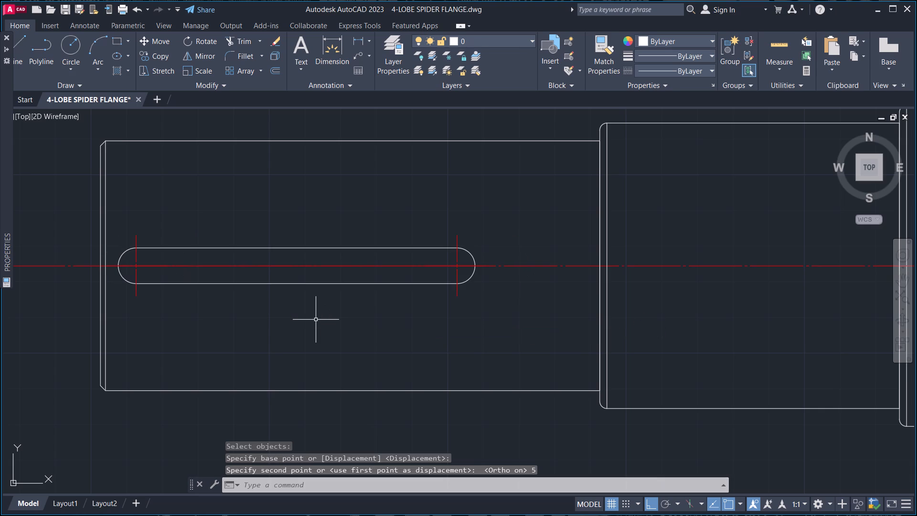
# Join the lines and end arcs of the narrow slot on the shaft's left section.
pyautogui.scroll(-3, 277, 259)
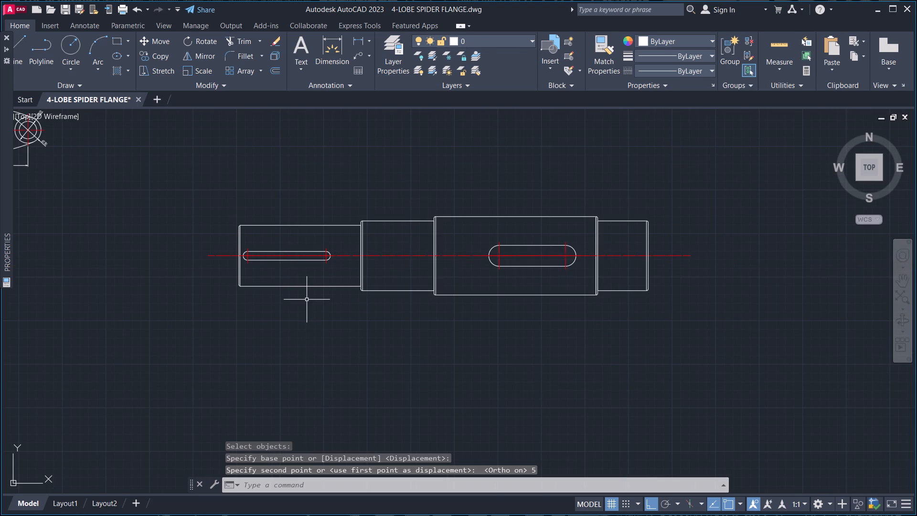
pyautogui.scroll(3, 280, 259)
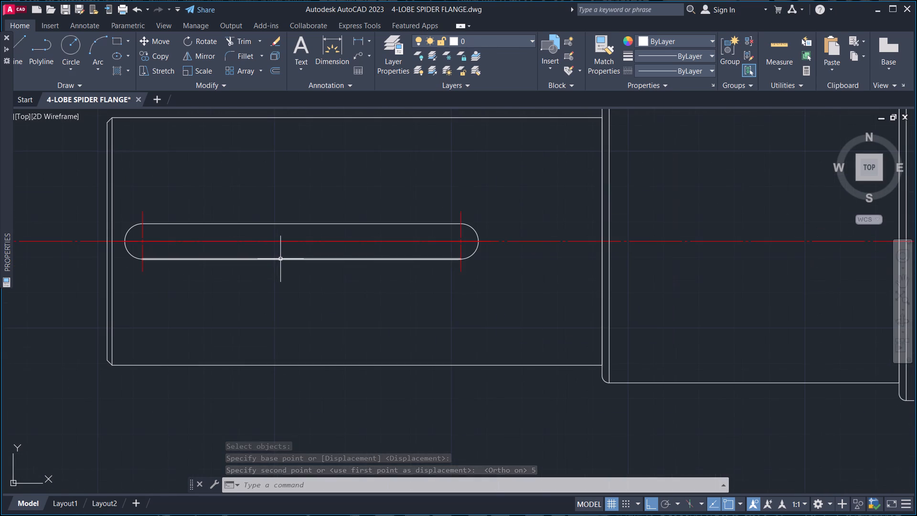
pyautogui.moveTo(263, 312); pyautogui.dragTo(304, 279, button='middle')
pyautogui.scroll(-2, 309, 269)
pyautogui.moveTo(361, 265); pyautogui.dragTo(235, 275, button='middle')
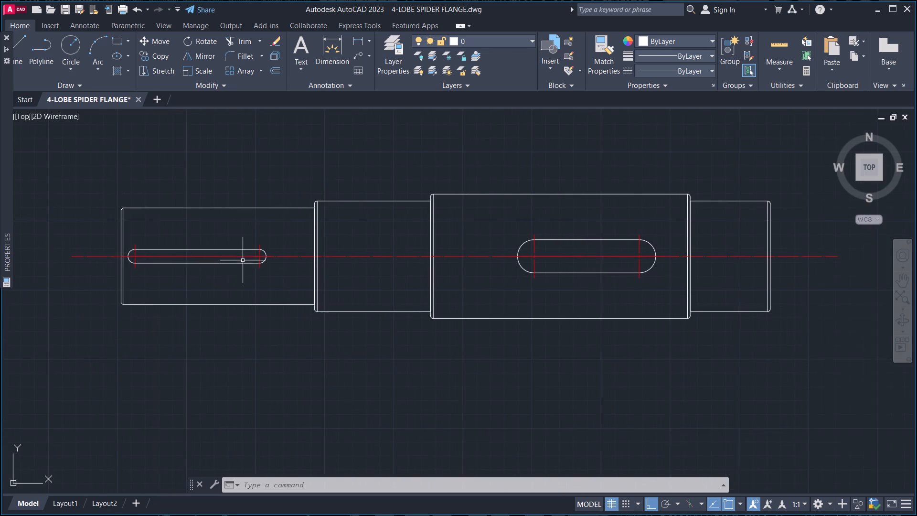
pyautogui.scroll(2, 243, 258)
pyautogui.click(268, 216)
pyautogui.click(230, 249)
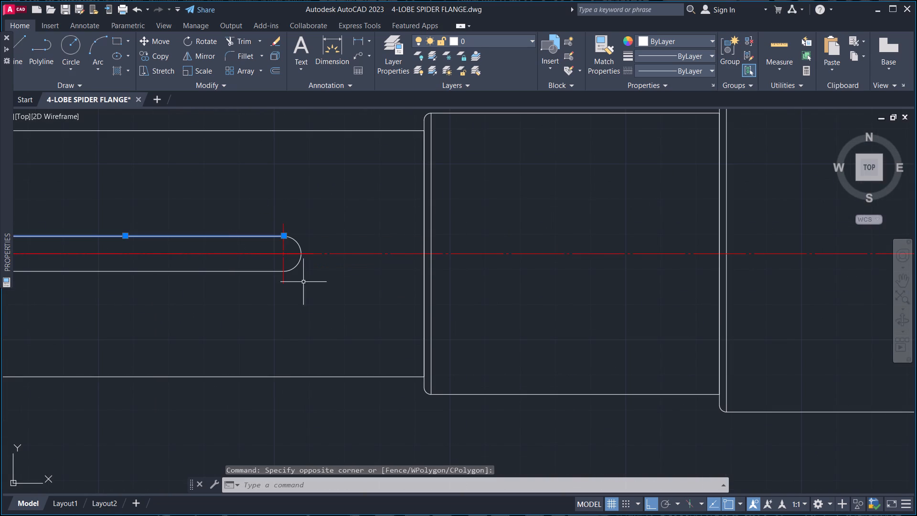
pyautogui.moveTo(233, 215); pyautogui.dragTo(245, 225)
pyautogui.click(326, 299)
pyautogui.moveTo(238, 291); pyautogui.dragTo(422, 288, button='middle')
pyautogui.scroll(-2, 384, 279)
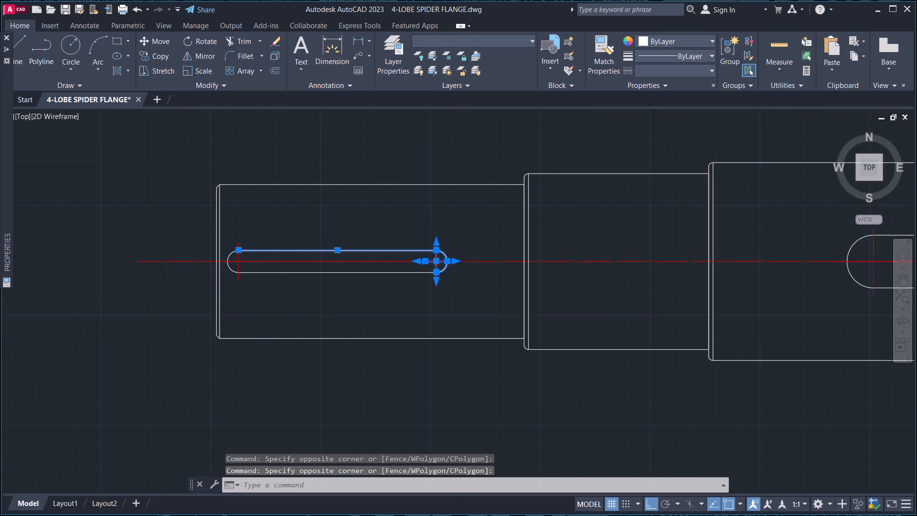
pyautogui.scroll(4, 284, 262)
pyautogui.click(272, 200)
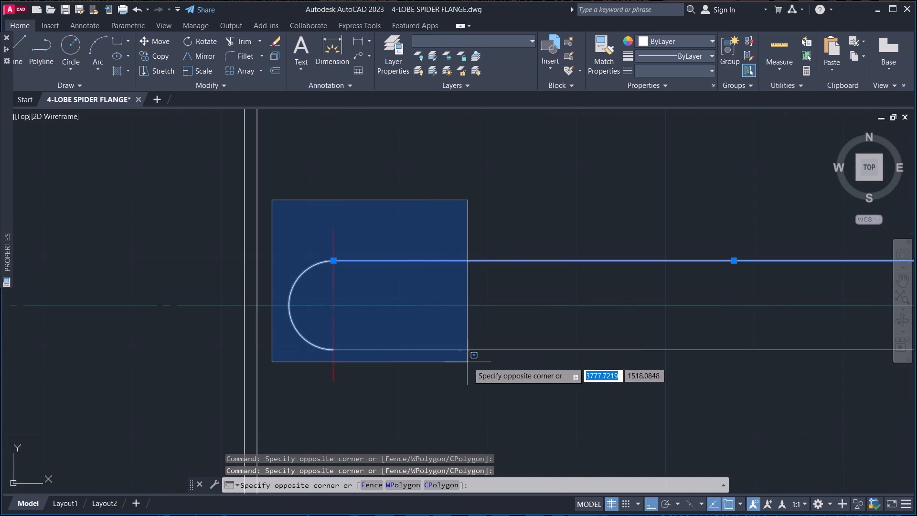
pyautogui.moveTo(468, 363); pyautogui.dragTo(358, 241, button='middle')
pyautogui.scroll(-3, 508, 300)
pyautogui.moveTo(572, 301); pyautogui.dragTo(388, 302, button='middle')
pyautogui.click(509, 313)
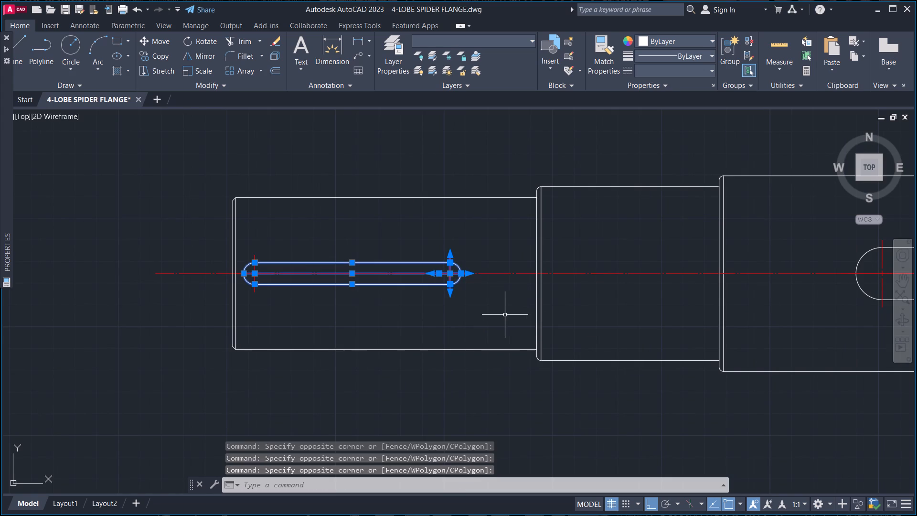
pyautogui.write('J')
pyautogui.press('space')
# Examine the rounded shoulder between the shaft's first two sections and the two slots along the shaft.
pyautogui.moveTo(607, 252); pyautogui.dragTo(496, 250, button='middle')
pyautogui.scroll(-2, 514, 243)
pyautogui.moveTo(514, 241); pyautogui.dragTo(393, 250, button='middle')
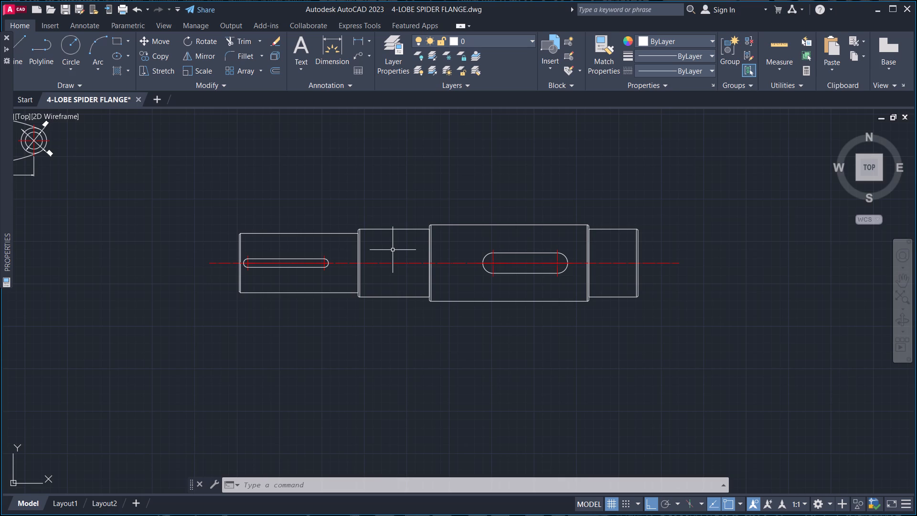
pyautogui.scroll(3, 392, 262)
pyautogui.moveTo(258, 268); pyautogui.dragTo(334, 300, button='middle')
pyautogui.scroll(2, 334, 214)
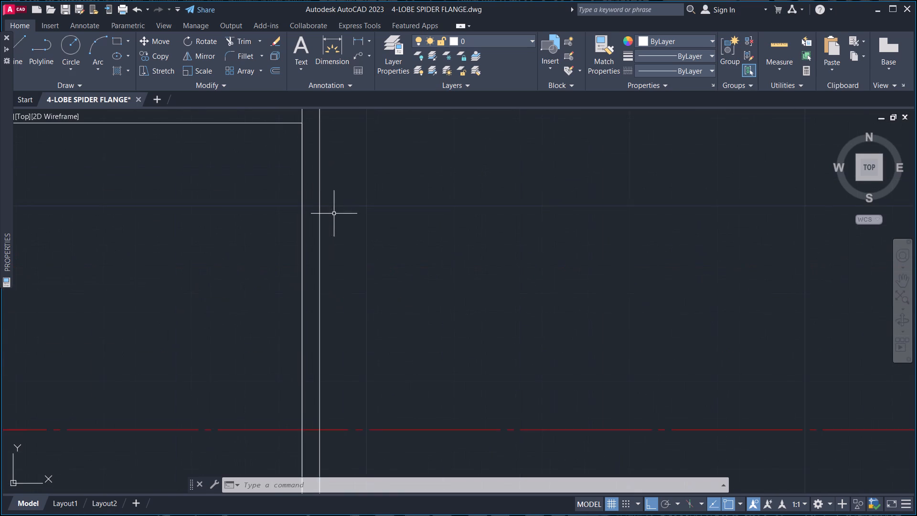
pyautogui.moveTo(334, 209); pyautogui.dragTo(332, 343, button='middle')
pyautogui.scroll(3, 338, 246)
pyautogui.scroll(-3, 326, 244)
pyautogui.moveTo(328, 244); pyautogui.dragTo(333, 253, button='middle')
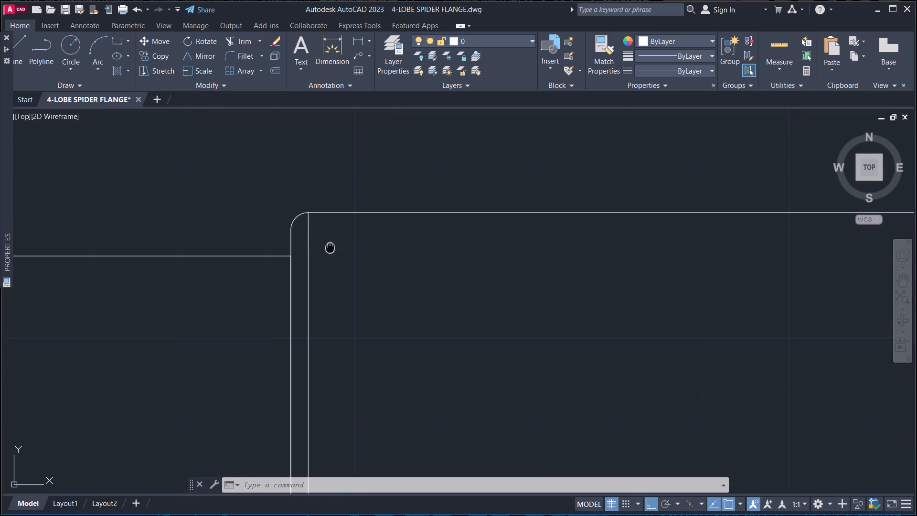
pyautogui.moveTo(333, 253); pyautogui.dragTo(340, 266, button='middle')
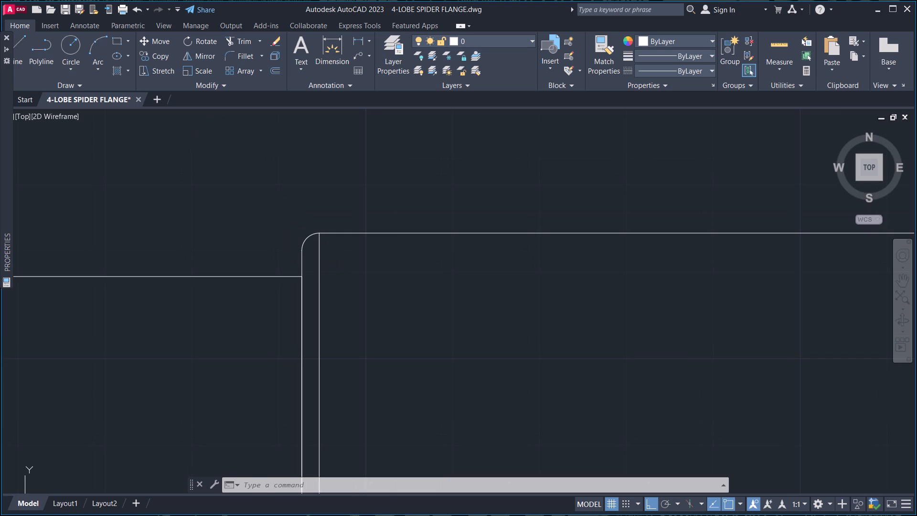
pyautogui.scroll(-1, 299, 320)
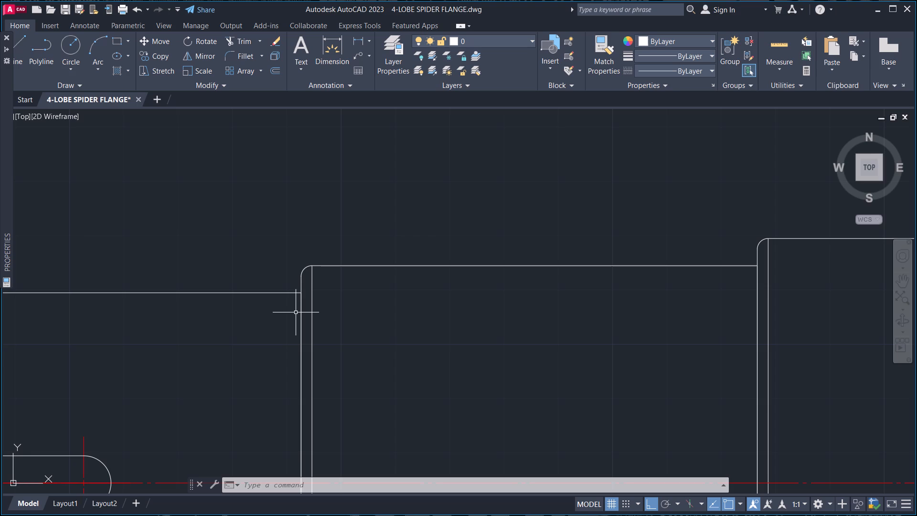
pyautogui.scroll(-1, 296, 312)
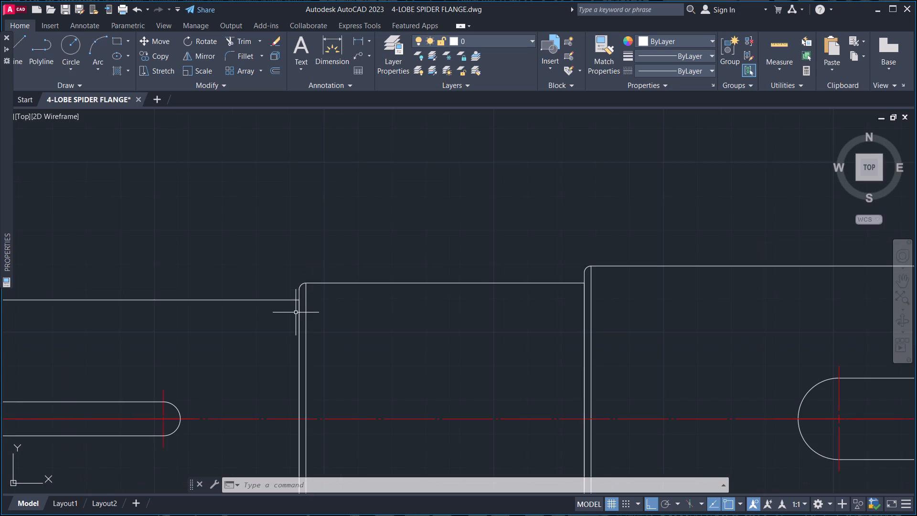
pyautogui.scroll(-1, 296, 312)
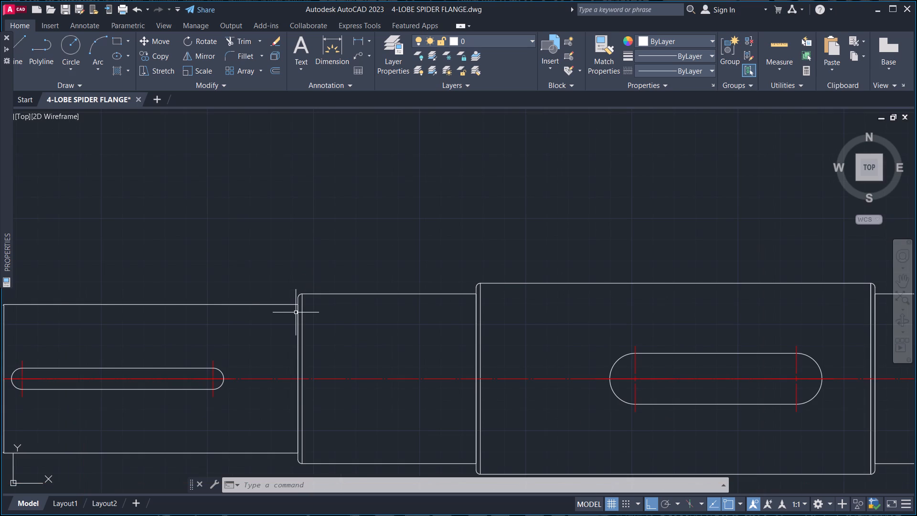
pyautogui.scroll(-2, 315, 318)
pyautogui.moveTo(356, 340); pyautogui.dragTo(405, 289, button='middle')
# Add a vertical dimension across the full height of the shaft's first section, placed outside its left end.
pyautogui.scroll(1, 300, 292)
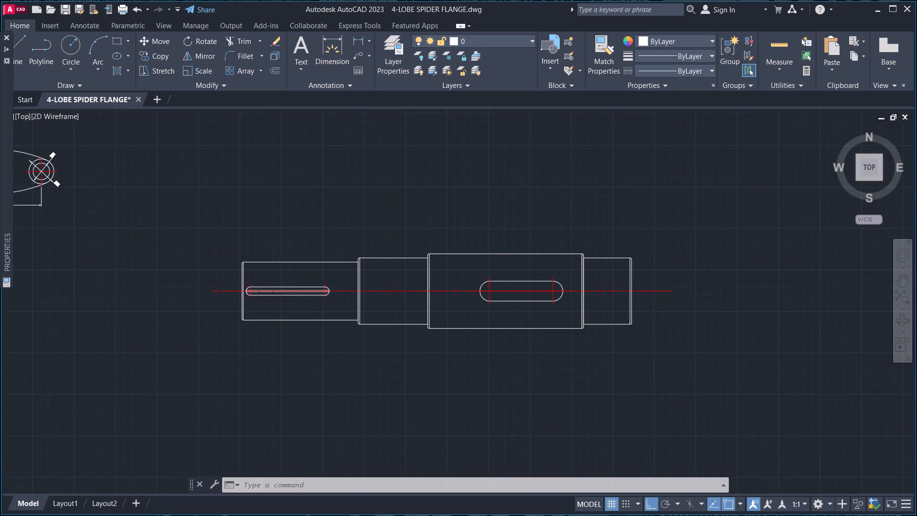
pyautogui.scroll(1, 300, 292)
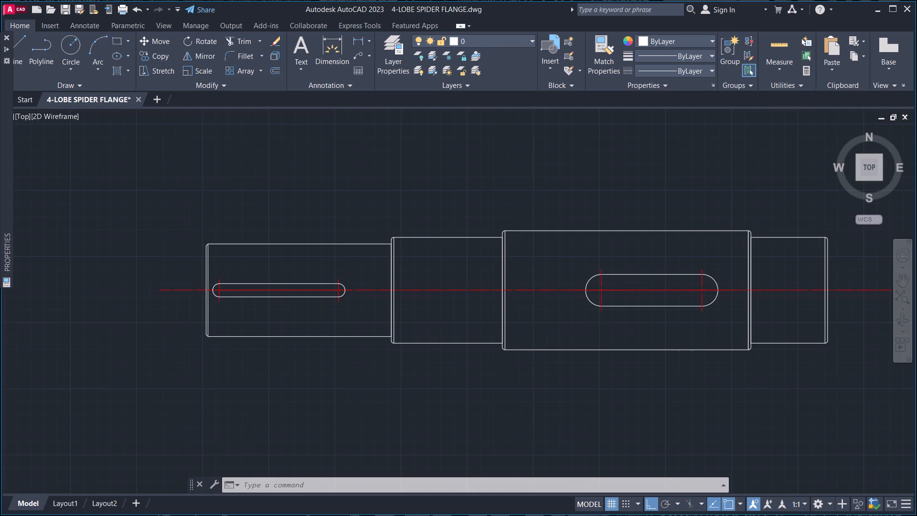
pyautogui.click(325, 52)
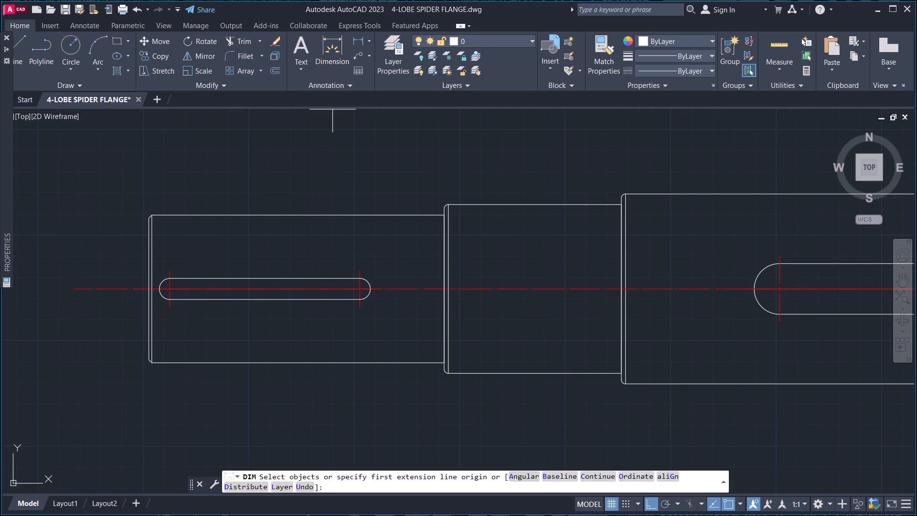
pyautogui.scroll(3, 171, 205)
pyautogui.click(100, 236)
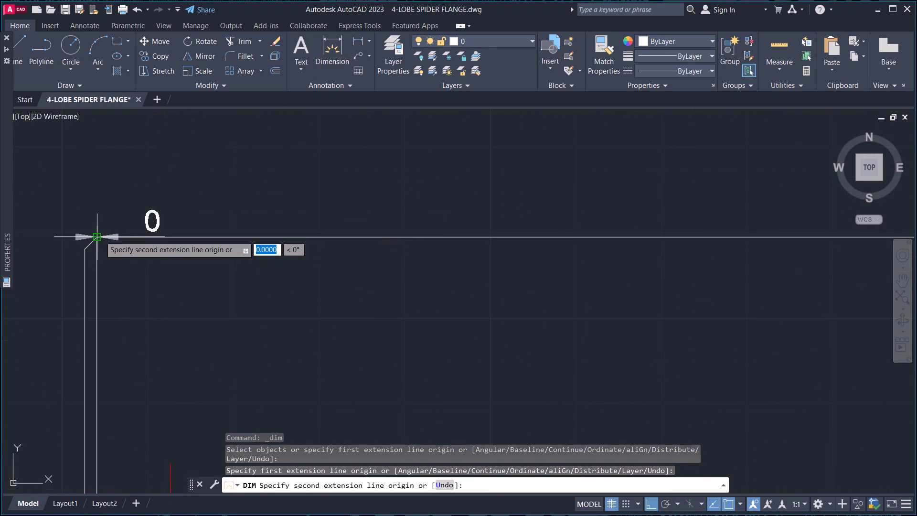
pyautogui.scroll(-5, 100, 236)
pyautogui.moveTo(130, 311); pyautogui.dragTo(156, 246, button='middle')
pyautogui.scroll(5, 118, 288)
pyautogui.moveTo(128, 381); pyautogui.dragTo(126, 241, button='middle')
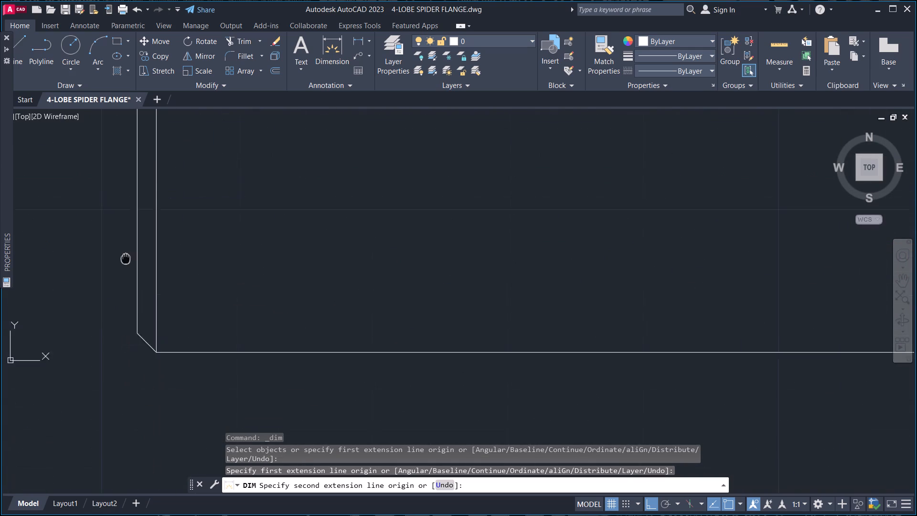
pyautogui.moveTo(126, 241); pyautogui.dragTo(126, 241, button='middle')
pyautogui.click(158, 335)
pyautogui.scroll(-3, 84, 326)
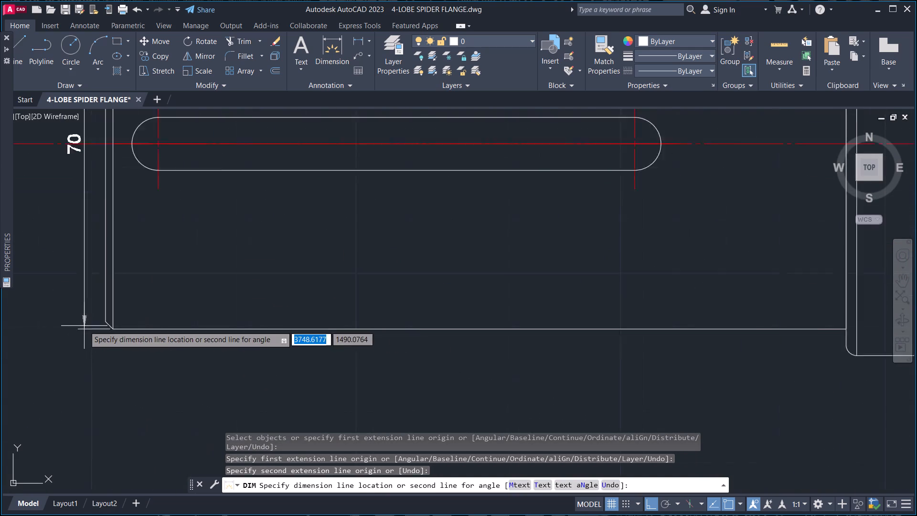
pyautogui.moveTo(84, 326); pyautogui.dragTo(222, 351, button='middle')
pyautogui.click(181, 338)
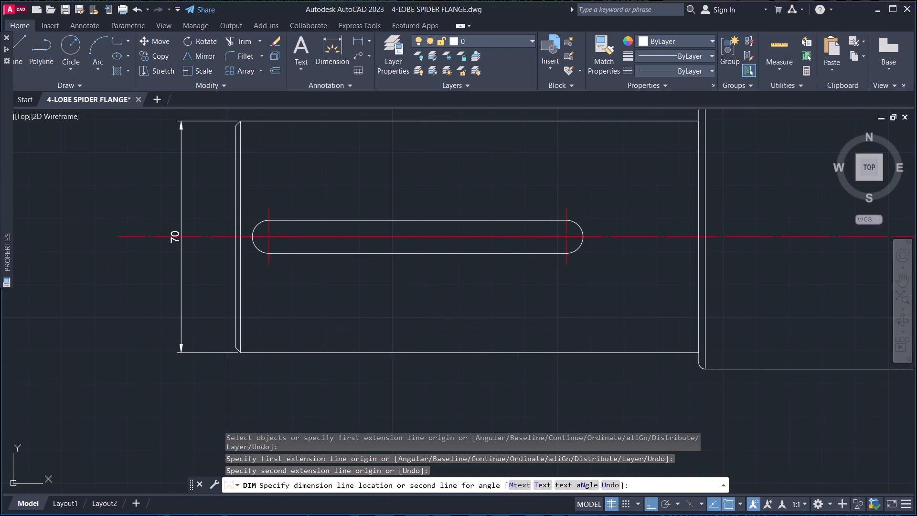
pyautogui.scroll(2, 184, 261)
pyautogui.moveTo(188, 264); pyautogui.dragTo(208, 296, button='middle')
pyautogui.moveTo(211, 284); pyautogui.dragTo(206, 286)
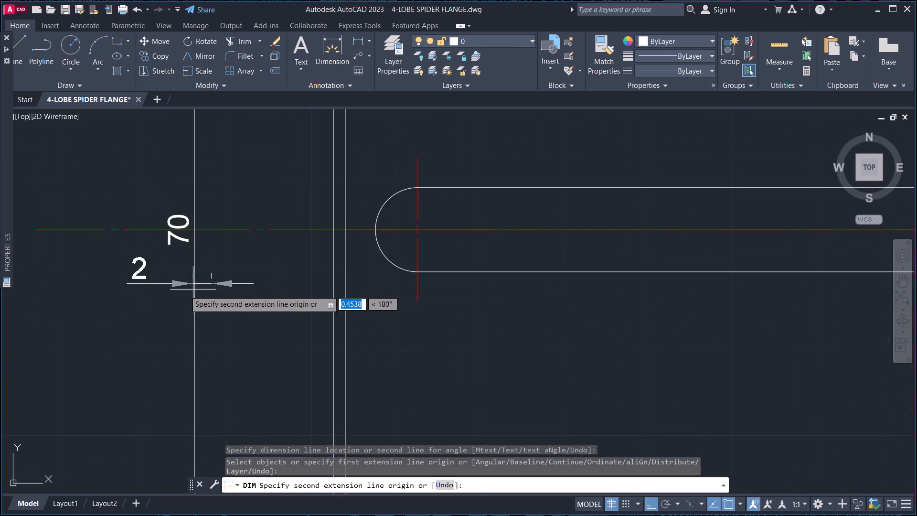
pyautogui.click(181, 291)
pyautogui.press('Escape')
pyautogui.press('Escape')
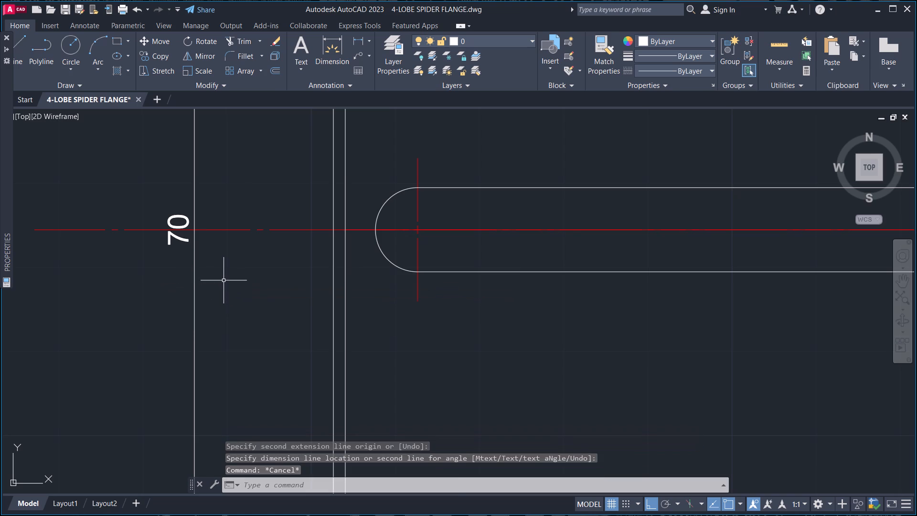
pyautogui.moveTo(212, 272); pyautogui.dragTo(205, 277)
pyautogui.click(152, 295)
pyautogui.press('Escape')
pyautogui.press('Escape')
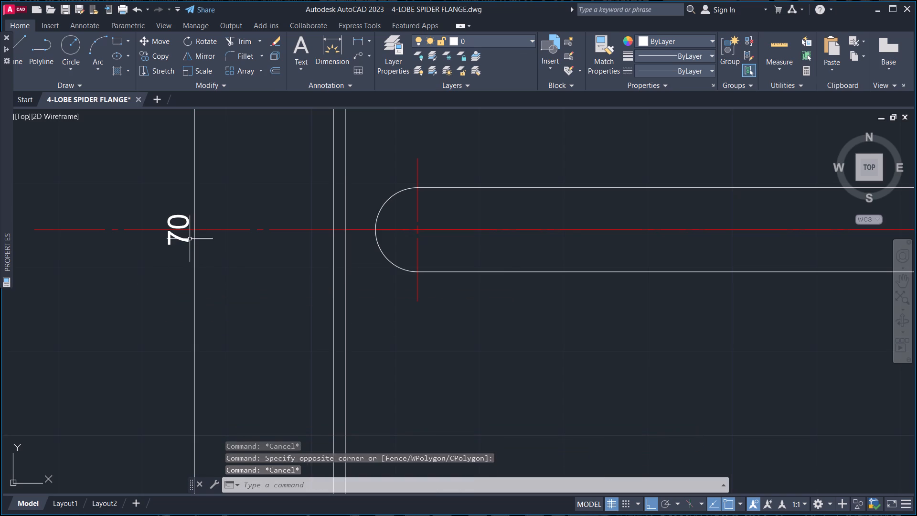
# Prefix the height dimension at the shaft's left end with the diameter symbol Ø.
pyautogui.doubleClick(181, 237)
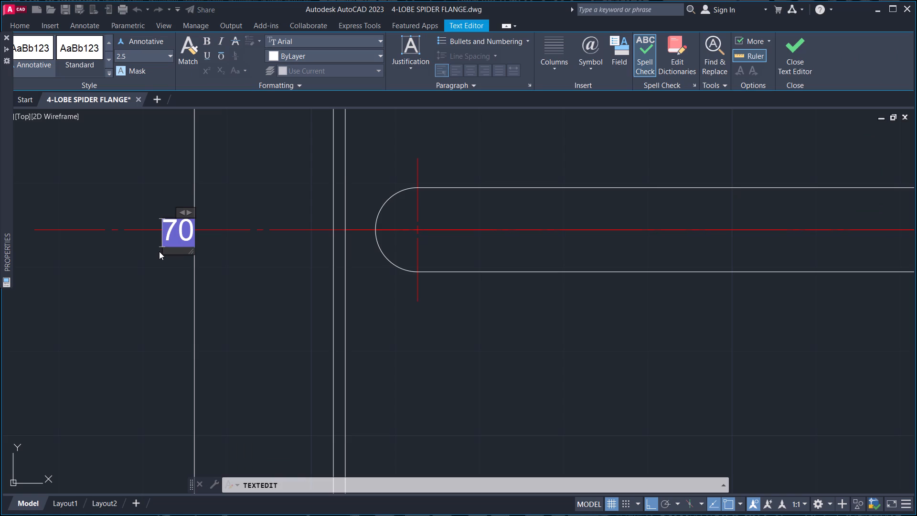
pyautogui.write('%%')
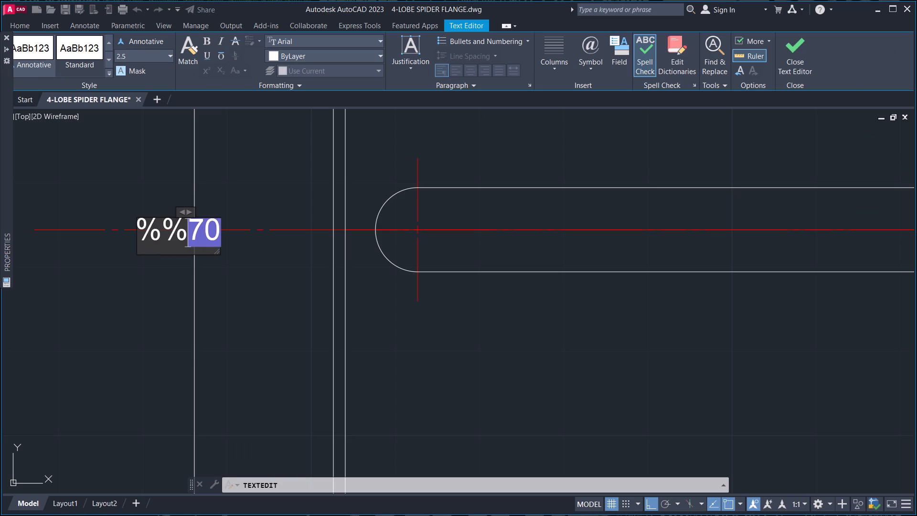
pyautogui.hotkey('shift', 'c')
pyautogui.click(237, 312)
pyautogui.scroll(-2, 247, 305)
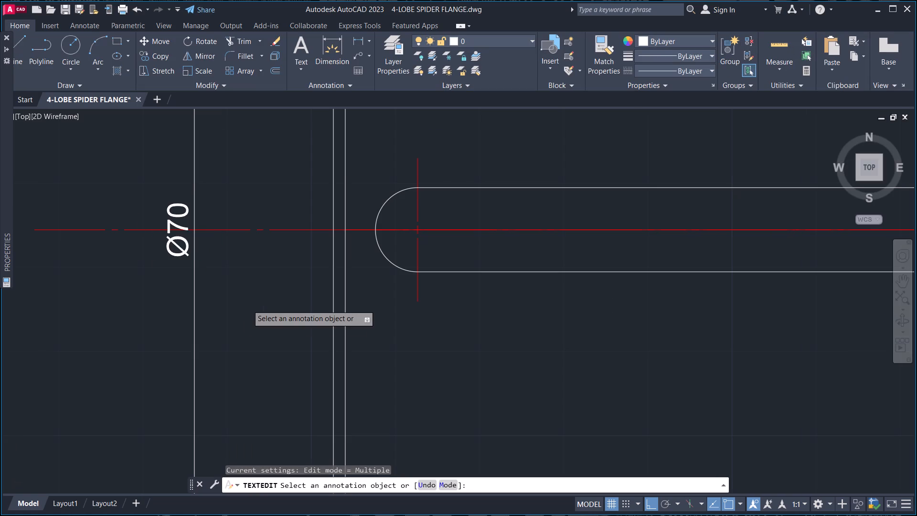
pyautogui.scroll(-1, 247, 305)
pyautogui.moveTo(250, 305); pyautogui.dragTo(188, 300, button='middle')
pyautogui.press('Escape')
# Modify the ISO-25 dimension style to an overall scale of 2 and set it as the current style.
pyautogui.scroll(2, 189, 286)
pyautogui.scroll(-3, 189, 286)
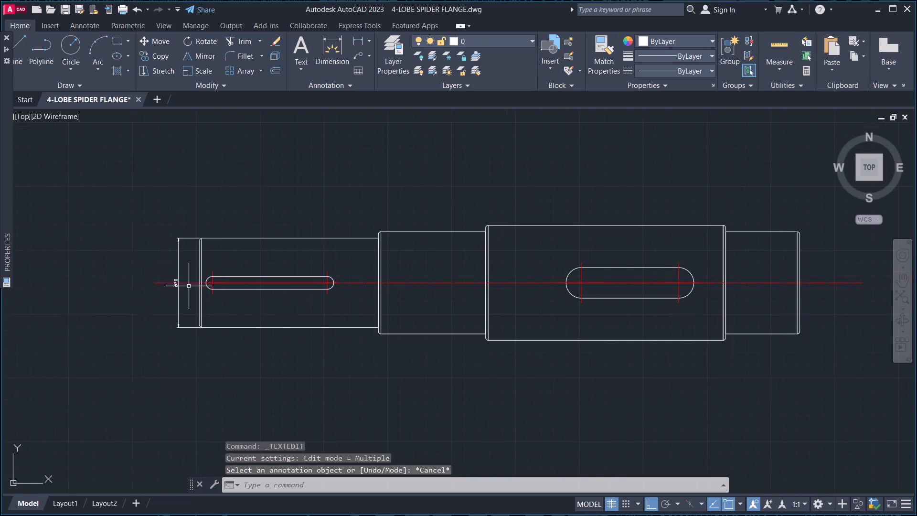
pyautogui.moveTo(304, 300); pyautogui.dragTo(213, 297, button='middle')
pyautogui.write('D')
pyautogui.press('space')
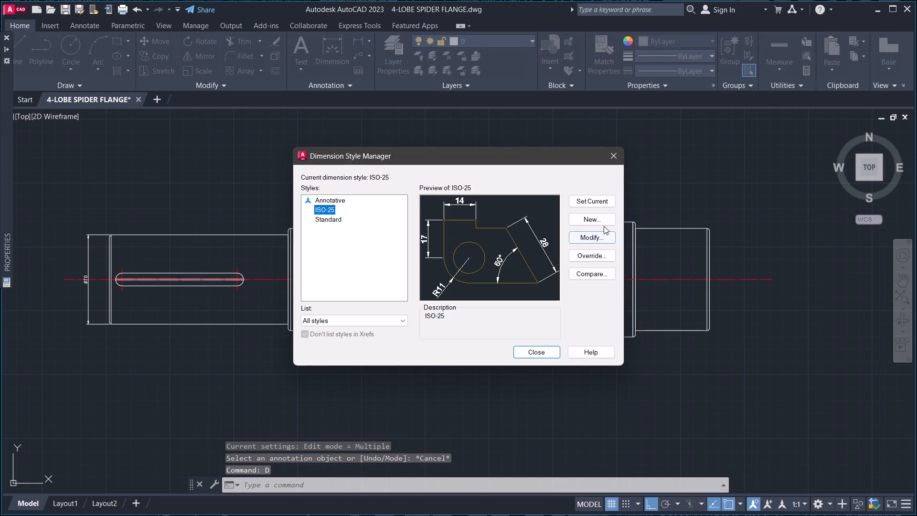
pyautogui.click(595, 239)
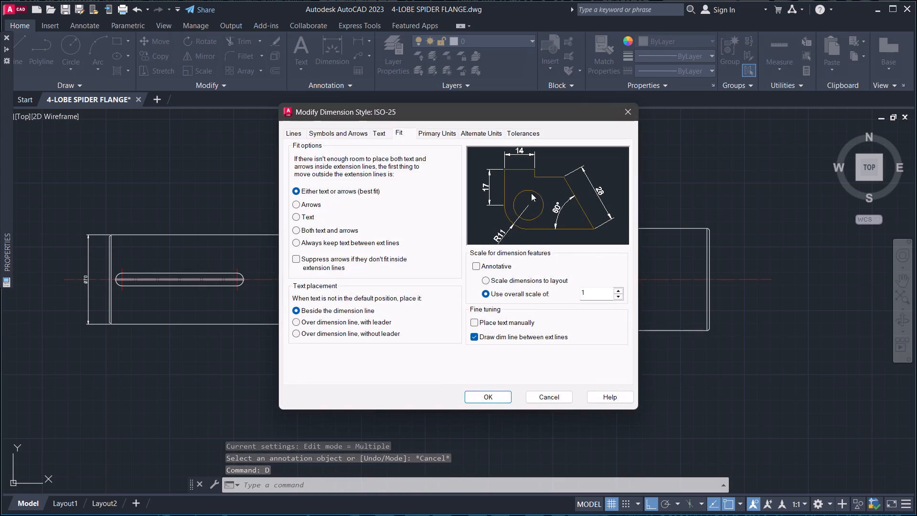
pyautogui.moveTo(591, 290); pyautogui.dragTo(549, 303)
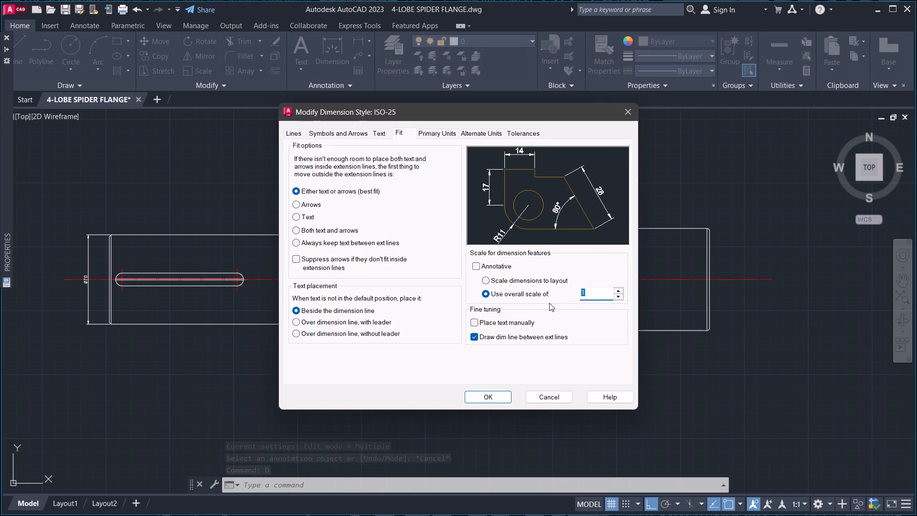
pyautogui.press('BackSpace')
pyautogui.press('5')
pyautogui.press('BackSpace')
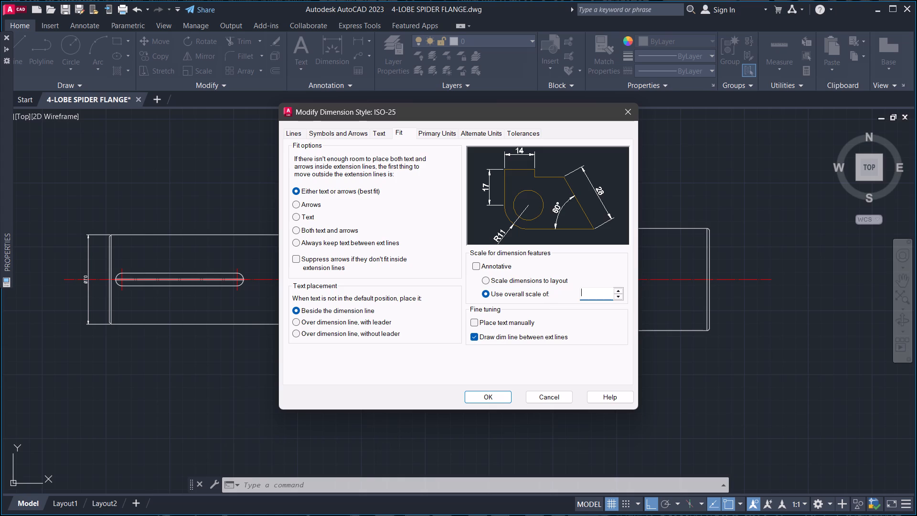
pyautogui.press('2')
pyautogui.press('Return')
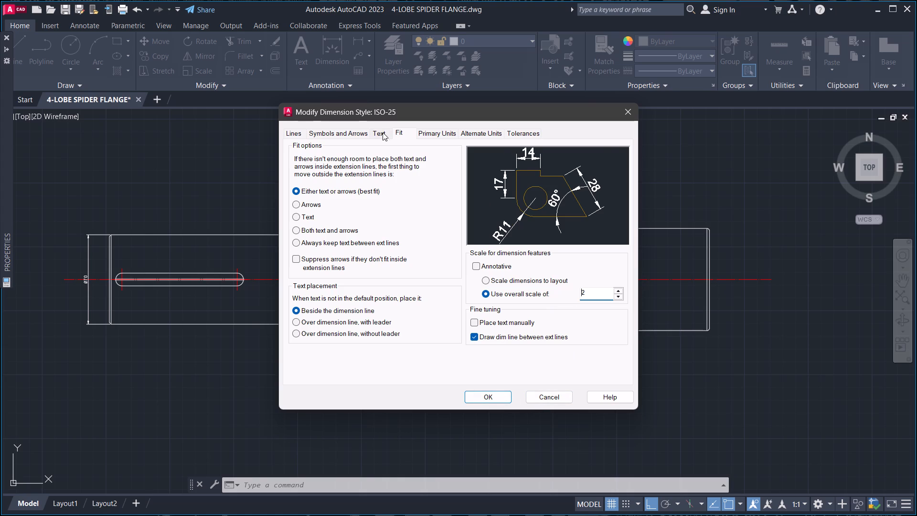
pyautogui.click(434, 135)
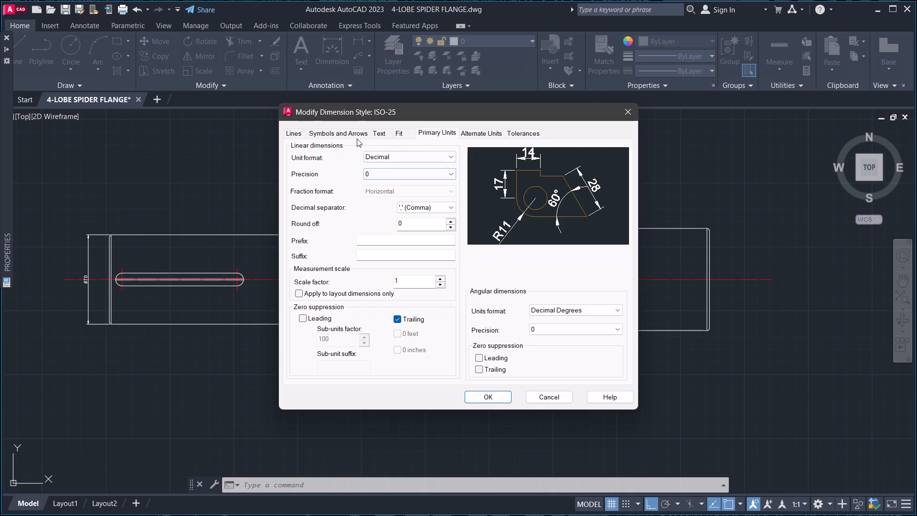
pyautogui.click(360, 135)
pyautogui.click(386, 133)
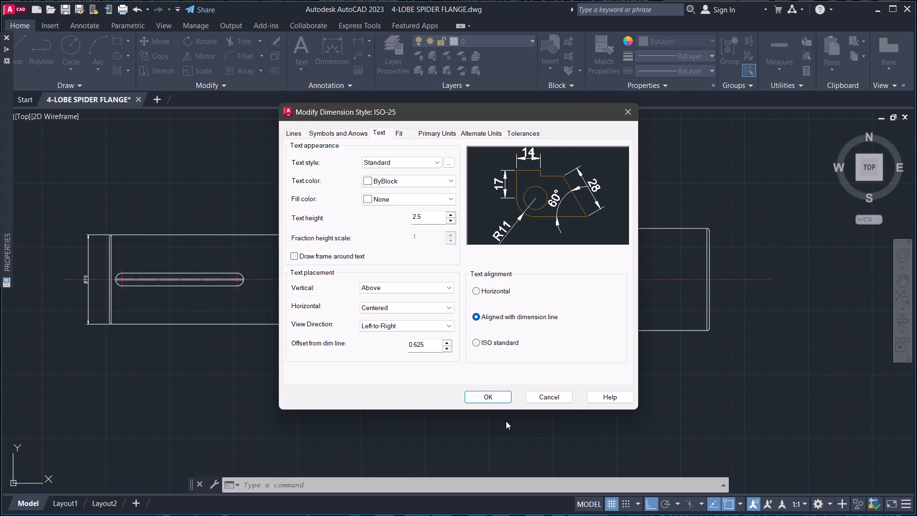
pyautogui.click(485, 396)
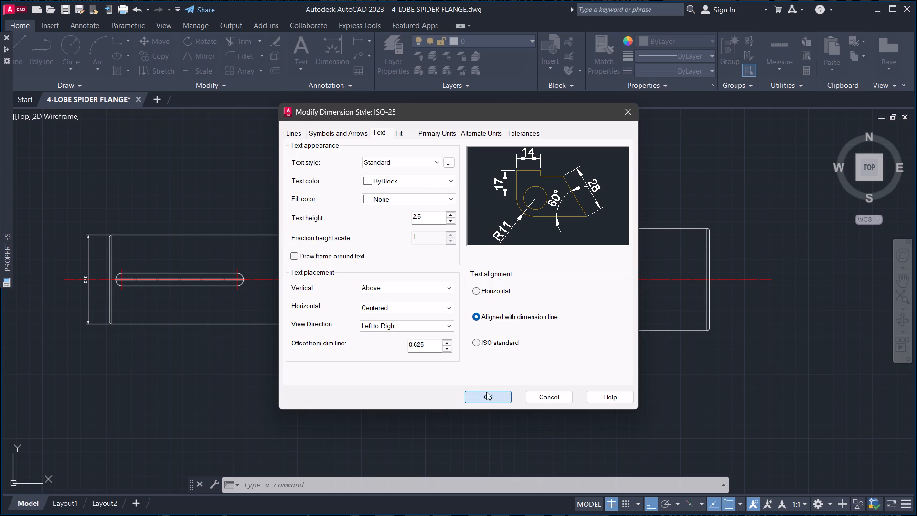
pyautogui.click(599, 200)
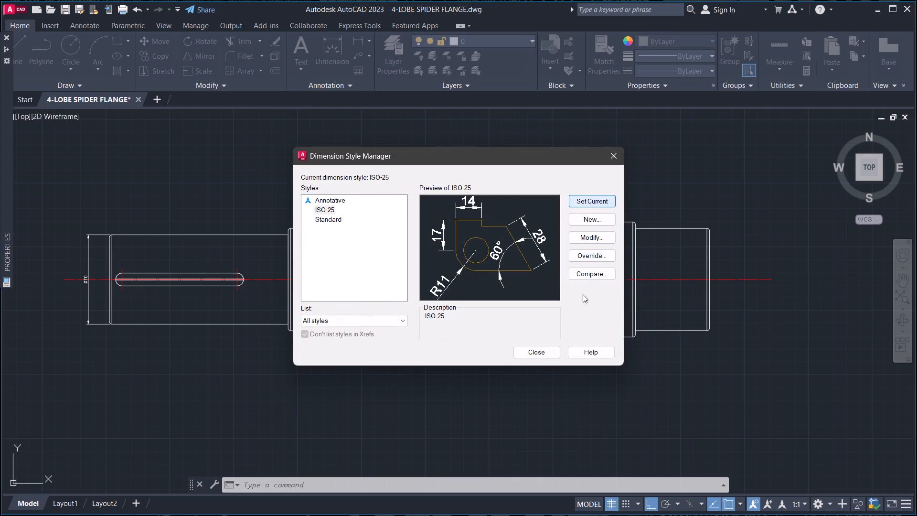
pyautogui.click(535, 352)
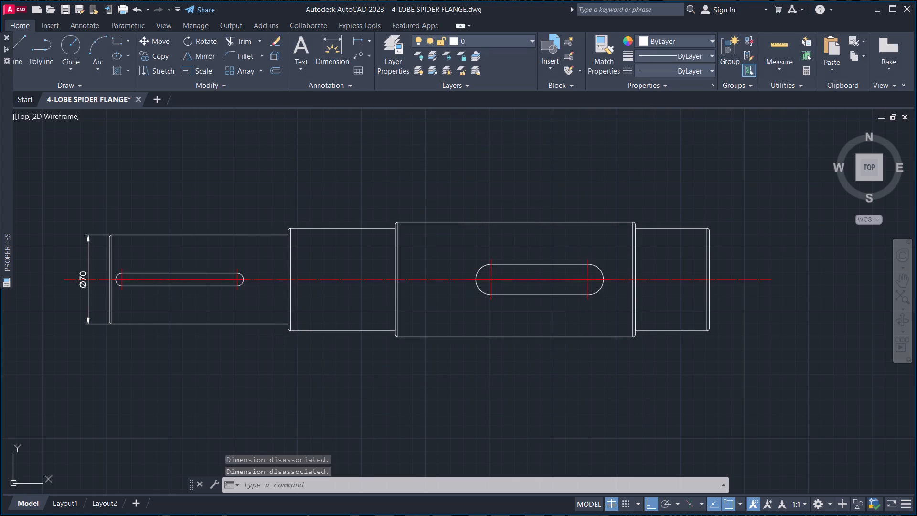
# Examine the dimension text size on the shaft and on the other dimensioned views in the drawing.
pyautogui.scroll(2, 98, 296)
pyautogui.moveTo(98, 296); pyautogui.dragTo(265, 328, button='middle')
pyautogui.scroll(-2, 268, 323)
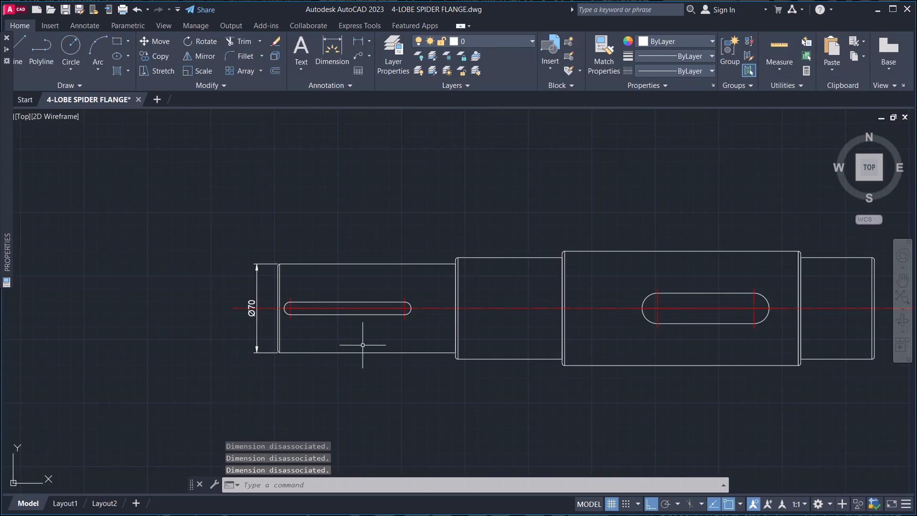
pyautogui.moveTo(365, 345); pyautogui.dragTo(255, 331, button='middle')
pyautogui.moveTo(239, 323); pyautogui.dragTo(144, 288, button='middle')
pyautogui.scroll(-3, 176, 242)
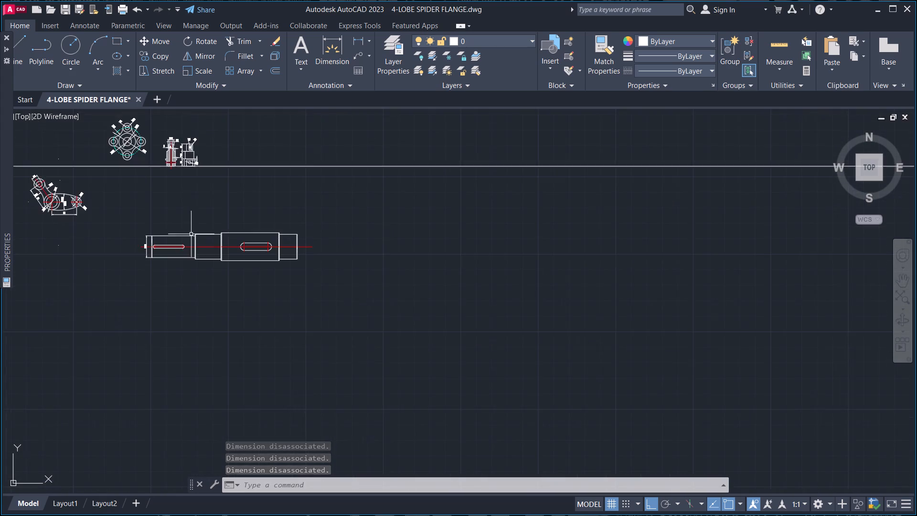
pyautogui.moveTo(208, 217); pyautogui.dragTo(364, 258, button='middle')
pyautogui.scroll(5, 357, 198)
pyautogui.scroll(-3, 357, 198)
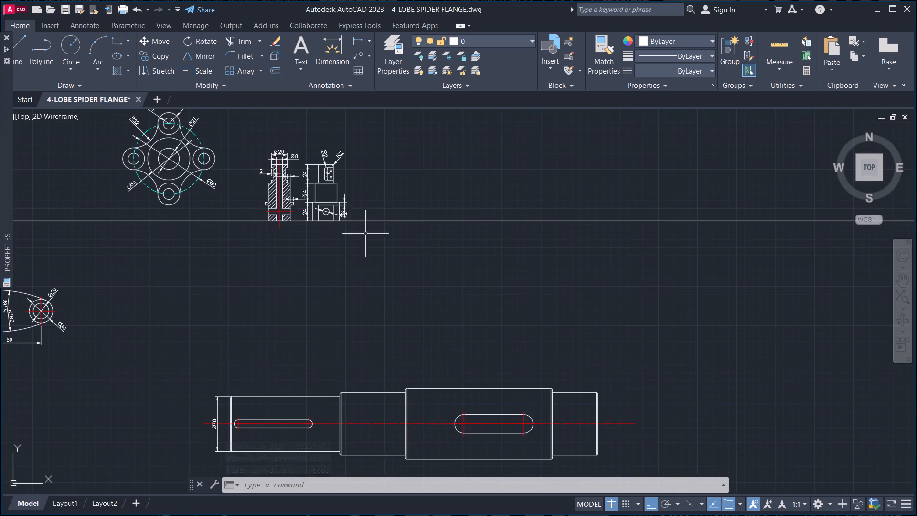
pyautogui.moveTo(373, 268); pyautogui.dragTo(328, 163, button='middle')
pyautogui.moveTo(295, 297); pyautogui.dragTo(324, 278, button='middle')
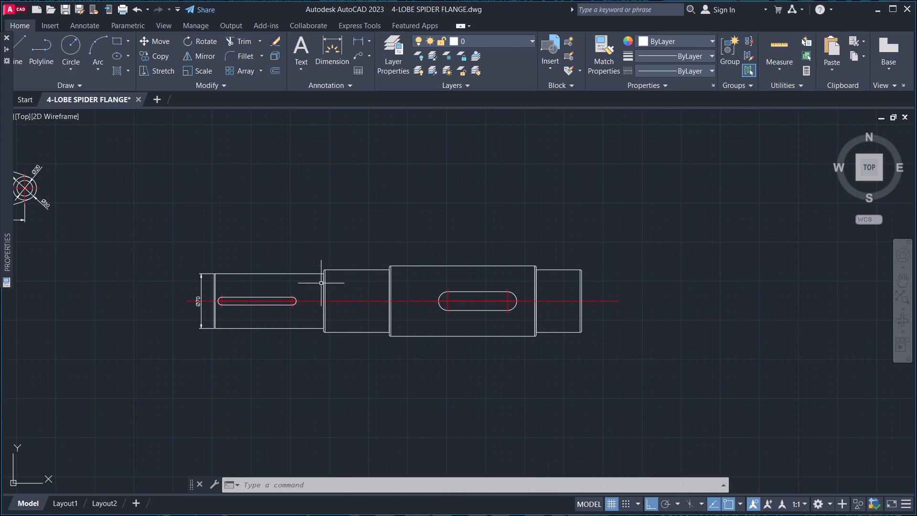
# Add a vertical linear dimension across the shaft's second section, from upper to lower edge, placed inside the section.
pyautogui.scroll(1, 288, 305)
pyautogui.moveTo(223, 292); pyautogui.dragTo(309, 298, button='middle')
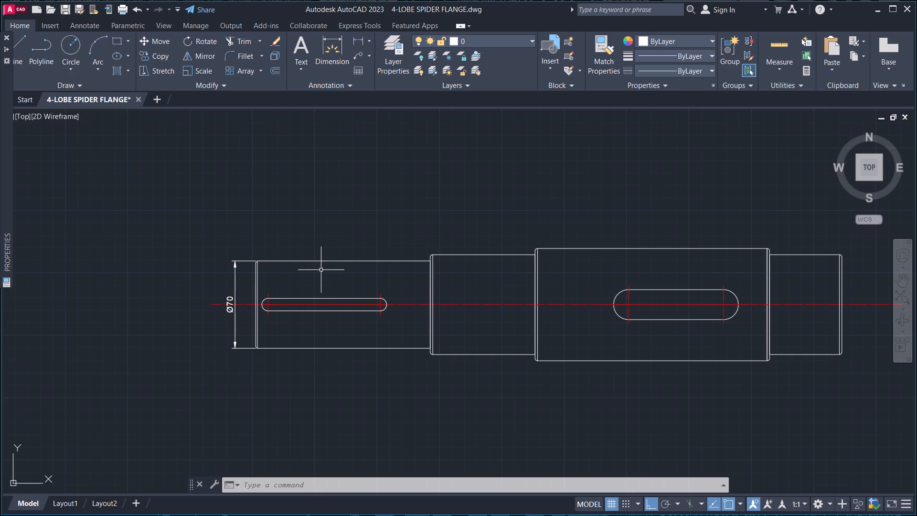
pyautogui.write('DLI')
pyautogui.press('space')
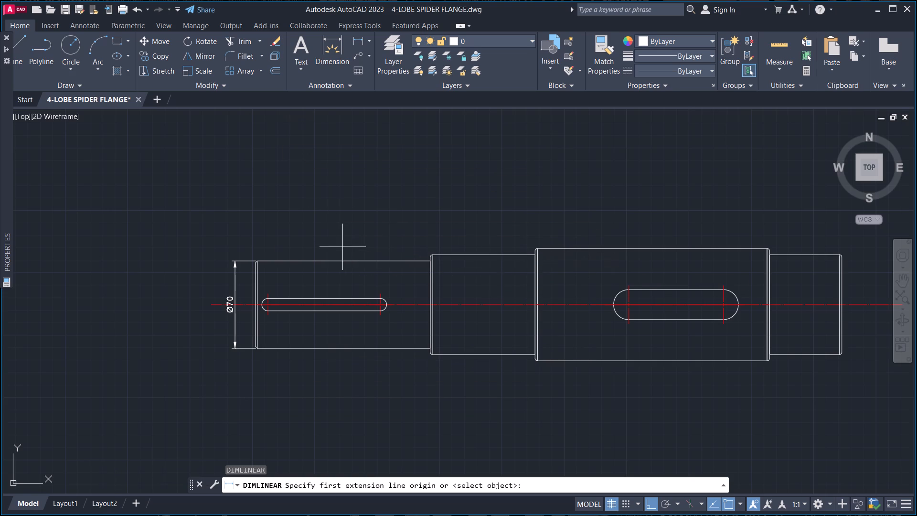
pyautogui.click(469, 257)
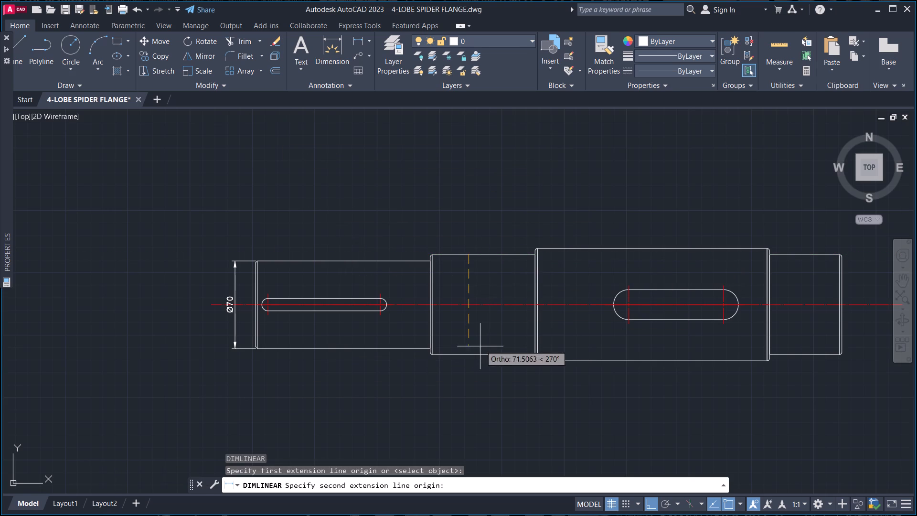
pyautogui.click(470, 354)
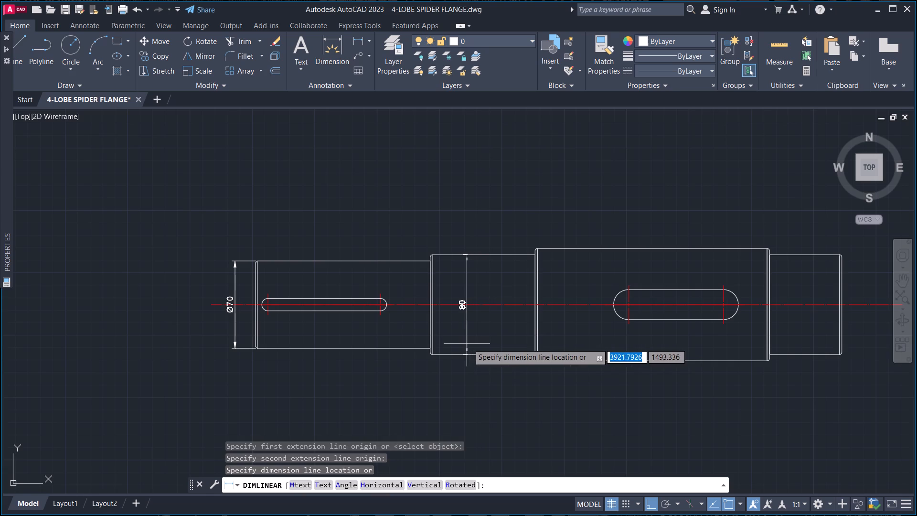
pyautogui.click(473, 343)
# Prefix the second section's height dimension with the diameter symbol Ø.
pyautogui.scroll(2, 474, 307)
pyautogui.doubleClick(459, 311)
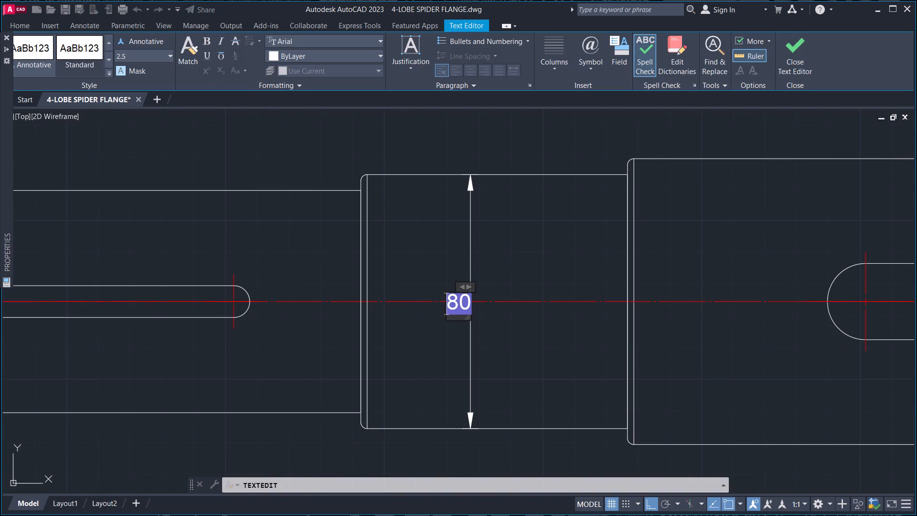
pyautogui.write('%%c')
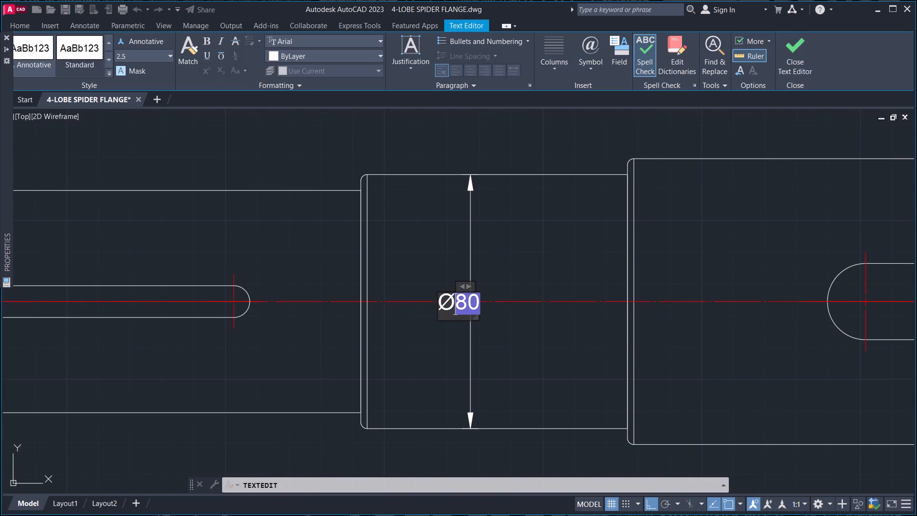
pyautogui.click(514, 279)
pyautogui.scroll(-1, 529, 274)
pyautogui.moveTo(540, 278); pyautogui.dragTo(352, 306, button='middle')
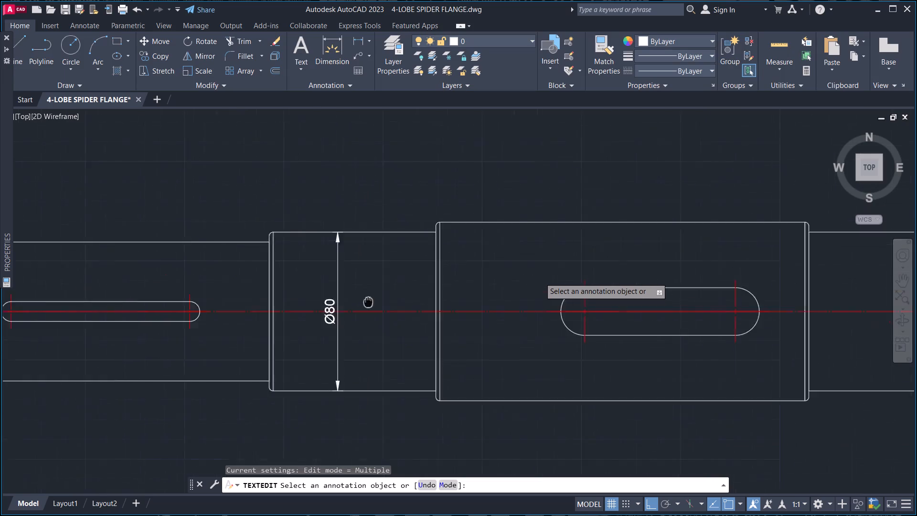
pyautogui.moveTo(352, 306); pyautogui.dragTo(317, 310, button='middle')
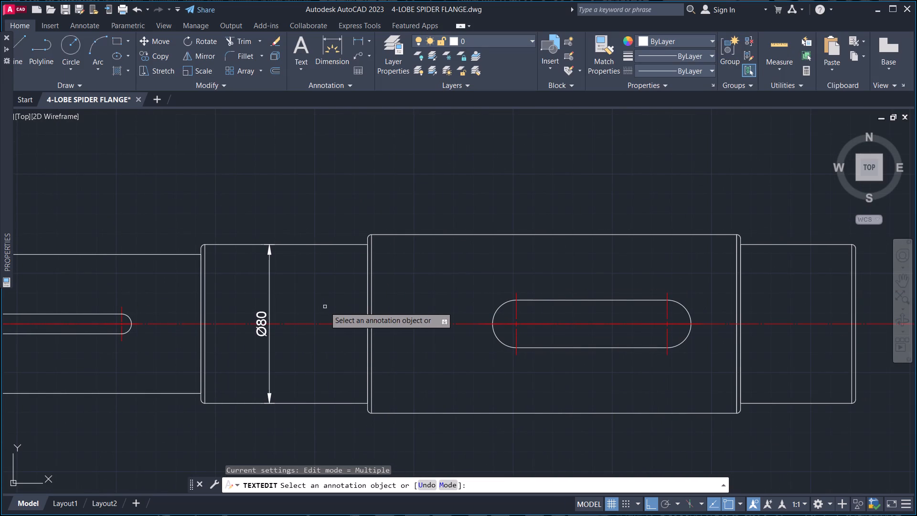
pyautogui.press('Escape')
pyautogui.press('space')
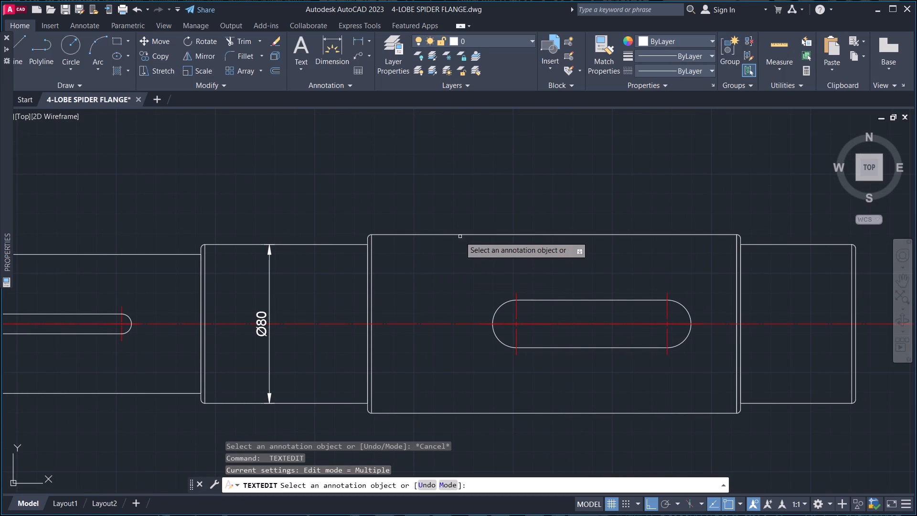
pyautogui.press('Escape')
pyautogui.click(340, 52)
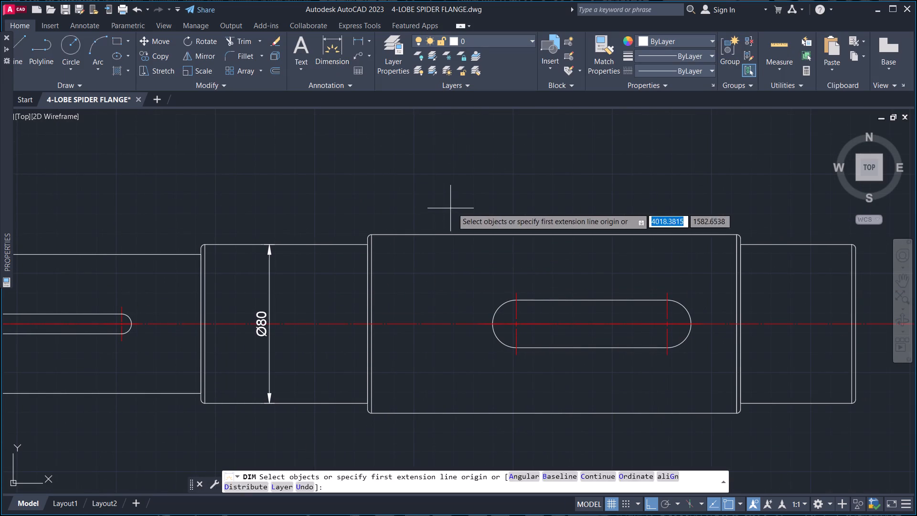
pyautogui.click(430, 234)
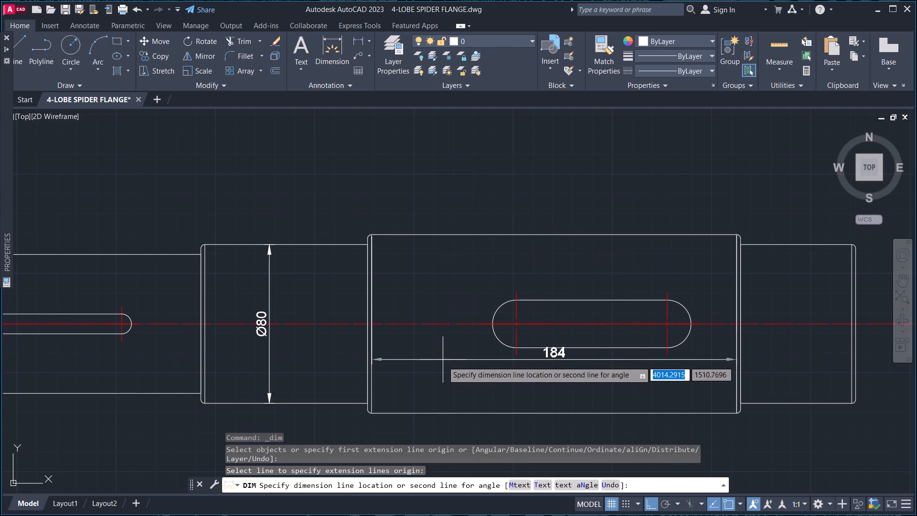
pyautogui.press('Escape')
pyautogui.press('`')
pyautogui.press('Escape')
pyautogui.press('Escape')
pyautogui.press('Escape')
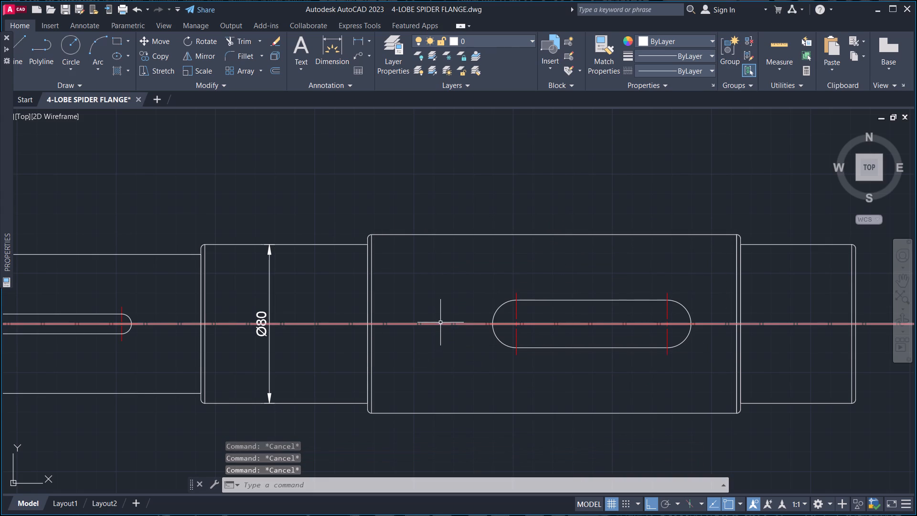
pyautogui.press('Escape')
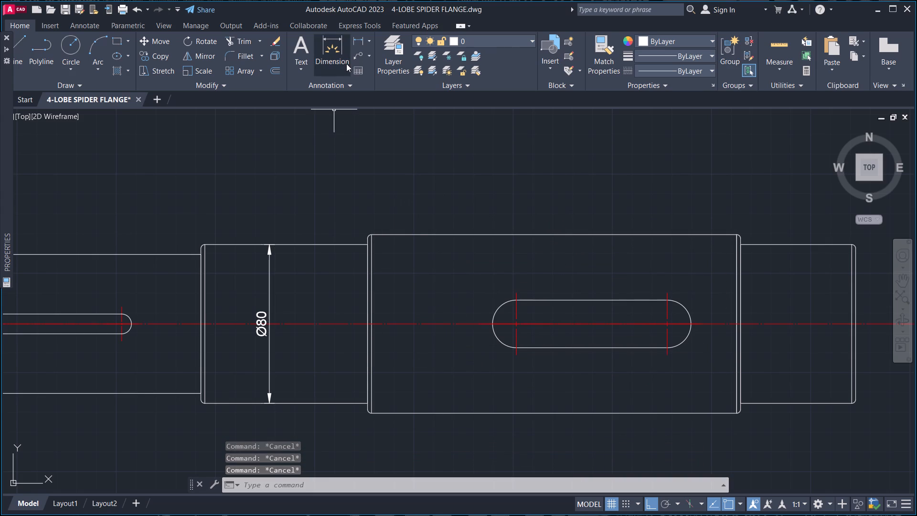
# Add a vertical linear dimension across the shaft's third, largest section, from upper to lower edge, placed inside it before the keyway.
pyautogui.click(361, 40)
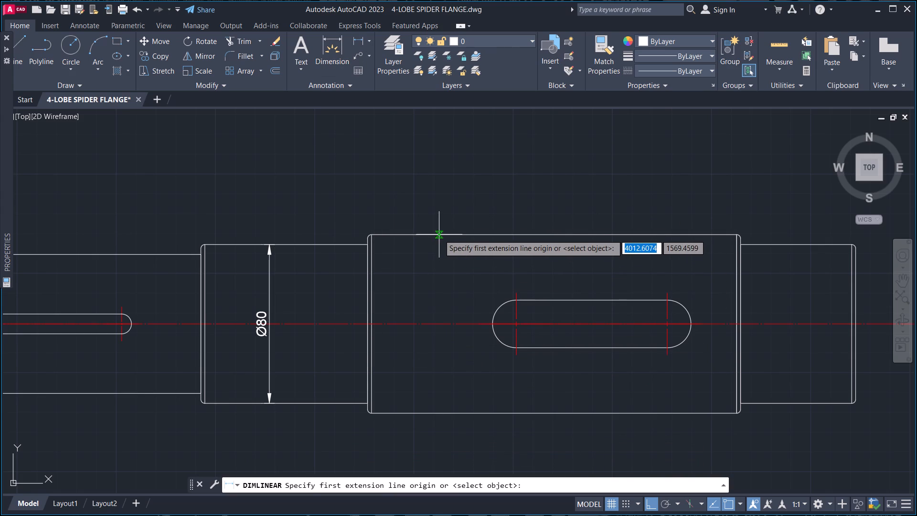
pyautogui.click(439, 234)
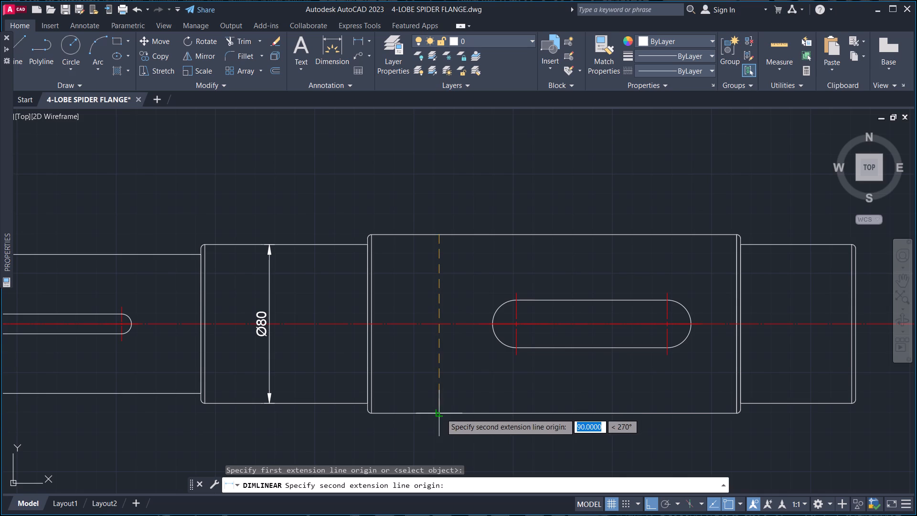
pyautogui.click(441, 413)
pyautogui.click(429, 396)
# Prefix the third section's height dimension with the diameter symbol Ø.
pyautogui.scroll(2, 417, 331)
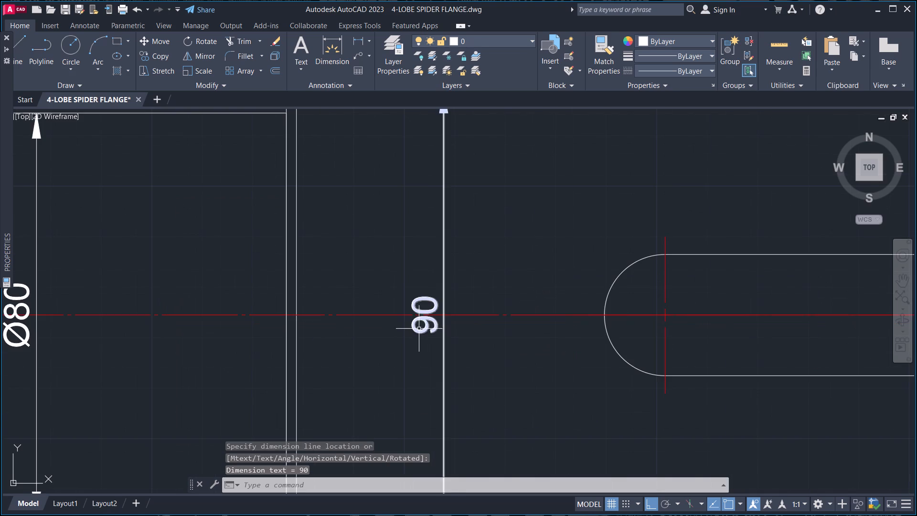
pyautogui.tripleClick(421, 327)
pyautogui.doubleClick(417, 330)
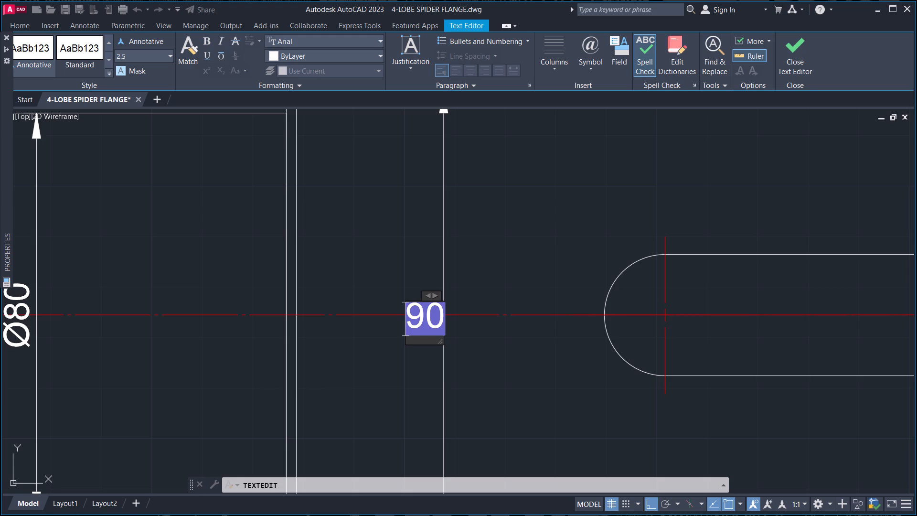
pyautogui.hotkey('shift', '$')
pyautogui.hotkey('shift', 'BackSpace')
pyautogui.write('%%c')
pyautogui.click(501, 237)
pyautogui.scroll(-2, 510, 251)
pyautogui.moveTo(524, 244); pyautogui.dragTo(446, 301, button='middle')
pyautogui.press('Escape')
# Add a vertical linear dimension across the shaft's short last section, from upper to lower edge, placed inside the section.
pyautogui.moveTo(441, 292); pyautogui.dragTo(394, 288, button='middle')
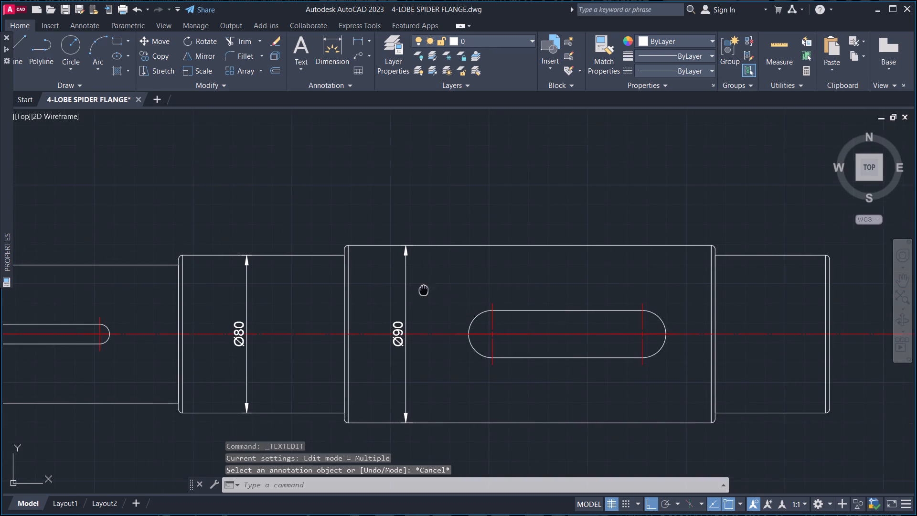
pyautogui.moveTo(394, 288); pyautogui.dragTo(323, 280, button='middle')
pyautogui.scroll(-1, 414, 273)
pyautogui.moveTo(424, 277); pyautogui.dragTo(522, 277, button='middle')
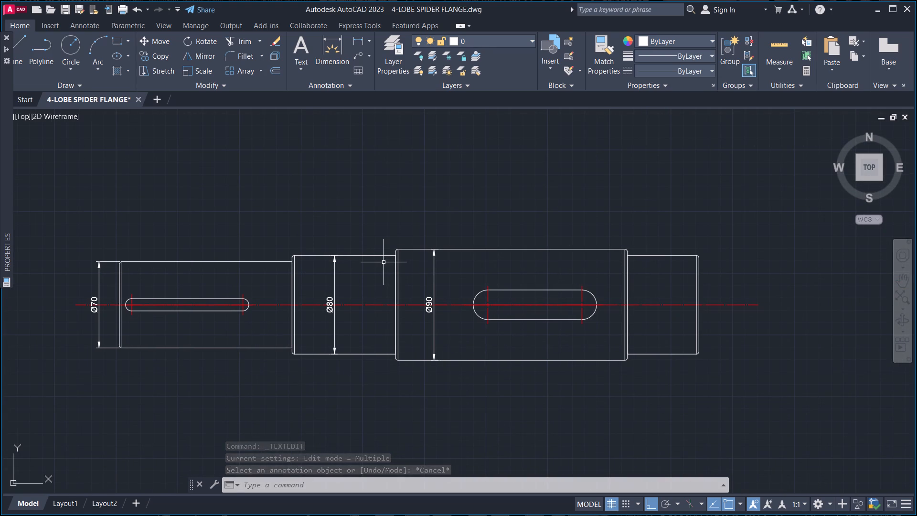
pyautogui.moveTo(483, 298); pyautogui.dragTo(522, 306, button='middle')
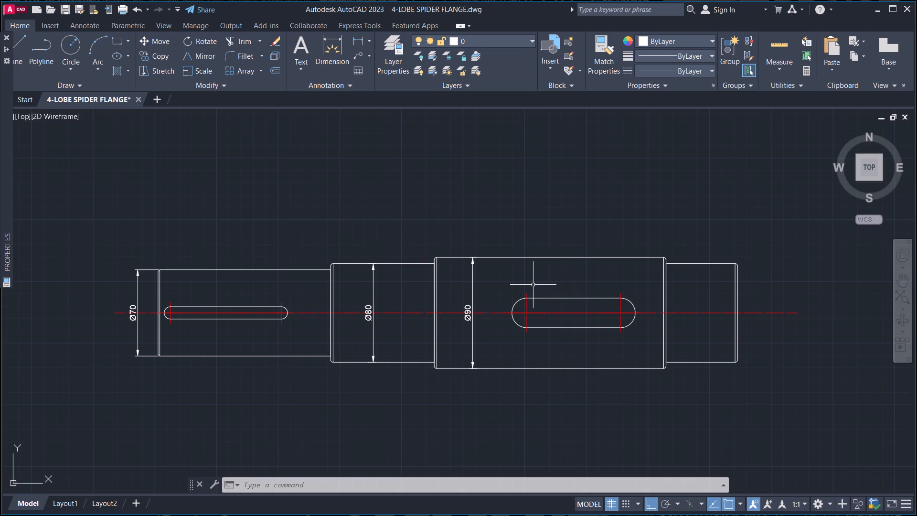
pyautogui.moveTo(602, 299); pyautogui.dragTo(454, 294, button='middle')
pyautogui.scroll(-1, 454, 294)
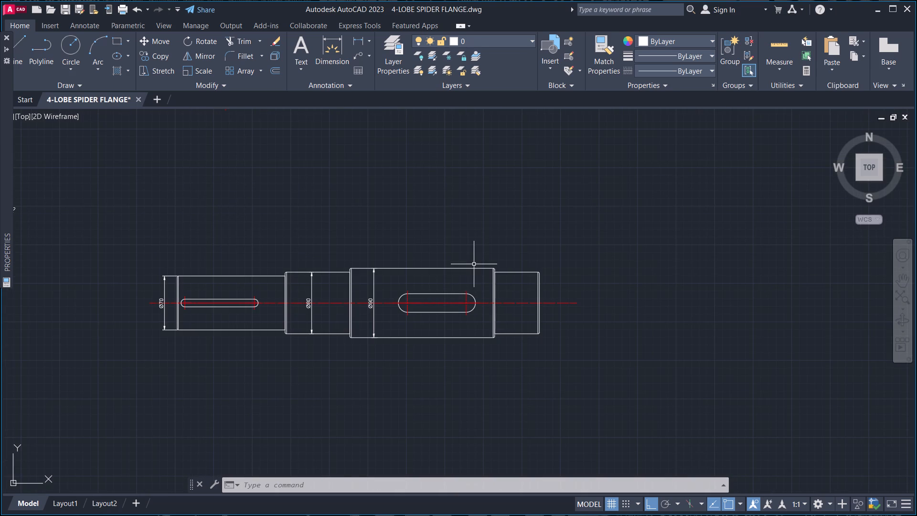
pyautogui.click(356, 42)
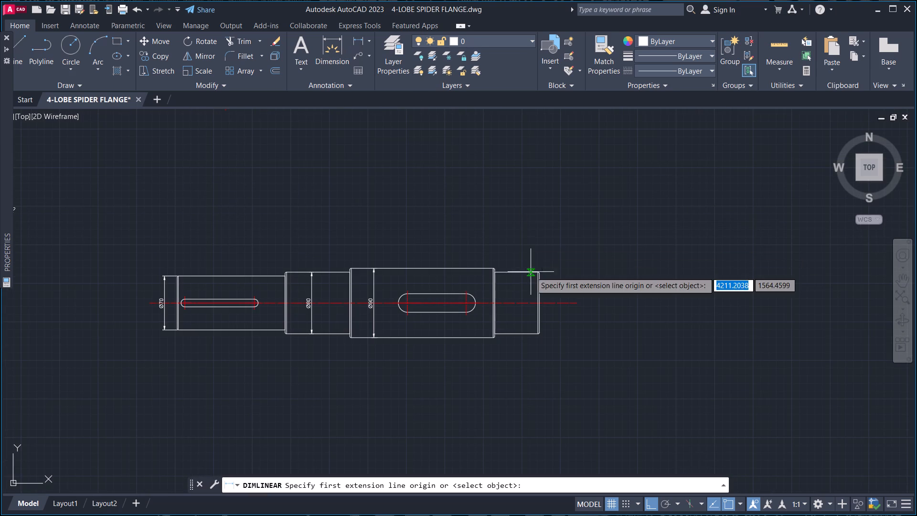
pyautogui.scroll(3, 531, 272)
pyautogui.click(451, 269)
pyautogui.moveTo(480, 387); pyautogui.dragTo(463, 266, button='middle')
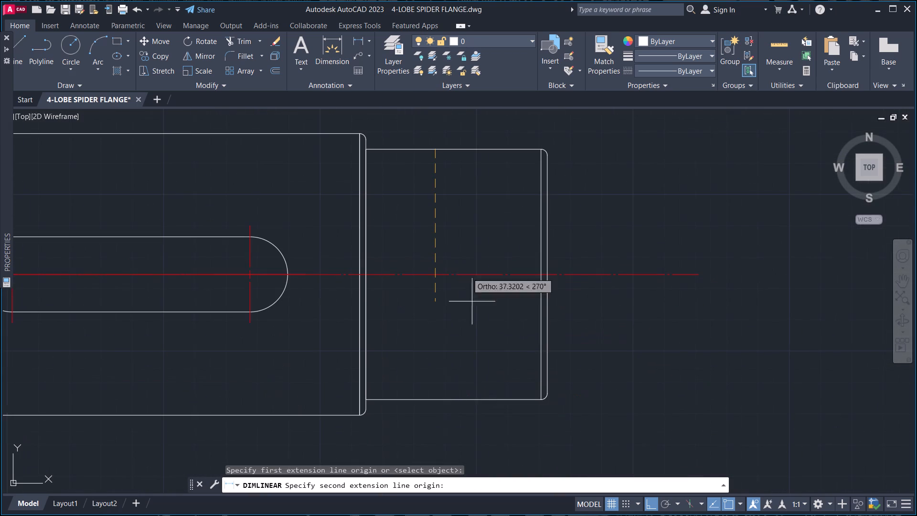
pyautogui.click(440, 397)
pyautogui.click(455, 365)
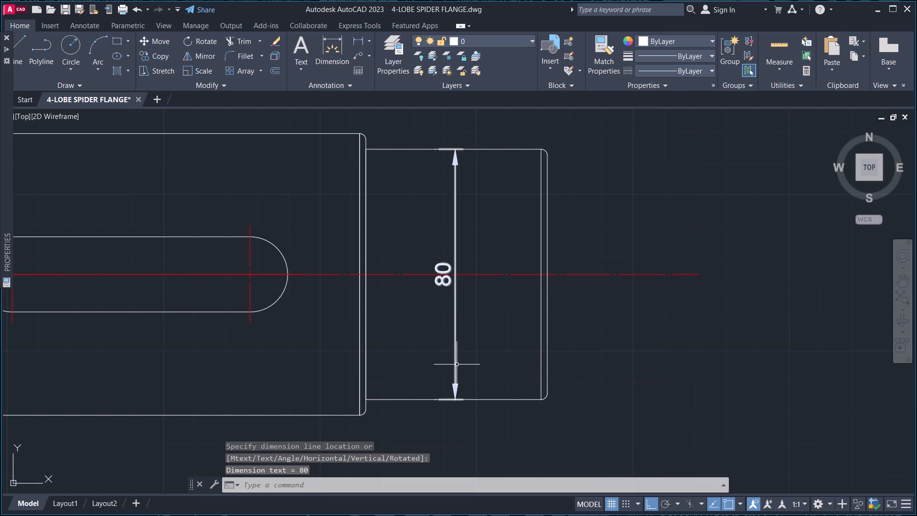
# Prefix the last section's height dimension with the diameter symbol Ø followed by a space.
pyautogui.doubleClick(442, 284)
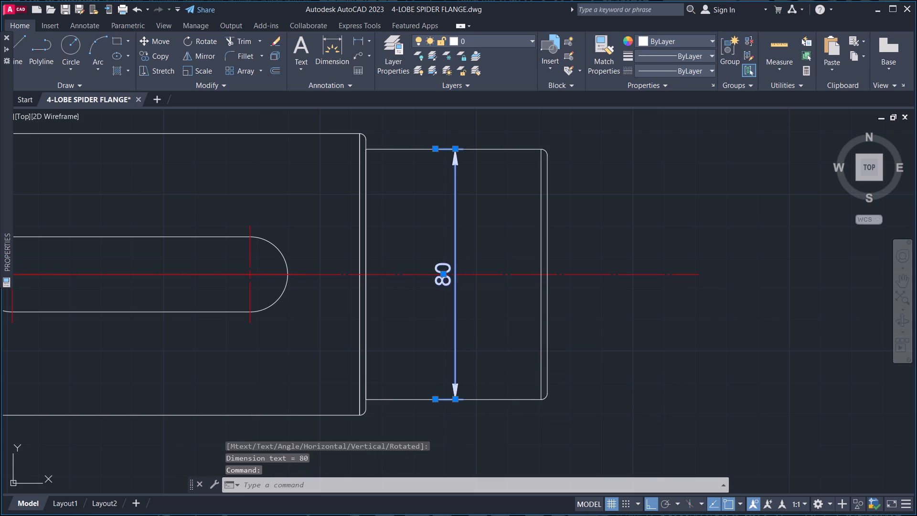
pyautogui.write('%%c')
pyautogui.press('space')
pyautogui.click(629, 221)
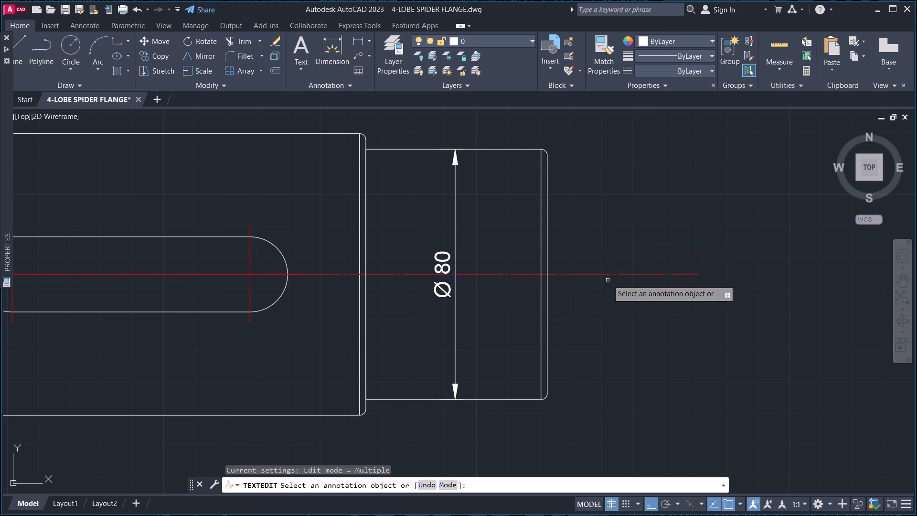
pyautogui.moveTo(445, 308); pyautogui.dragTo(569, 303, button='middle')
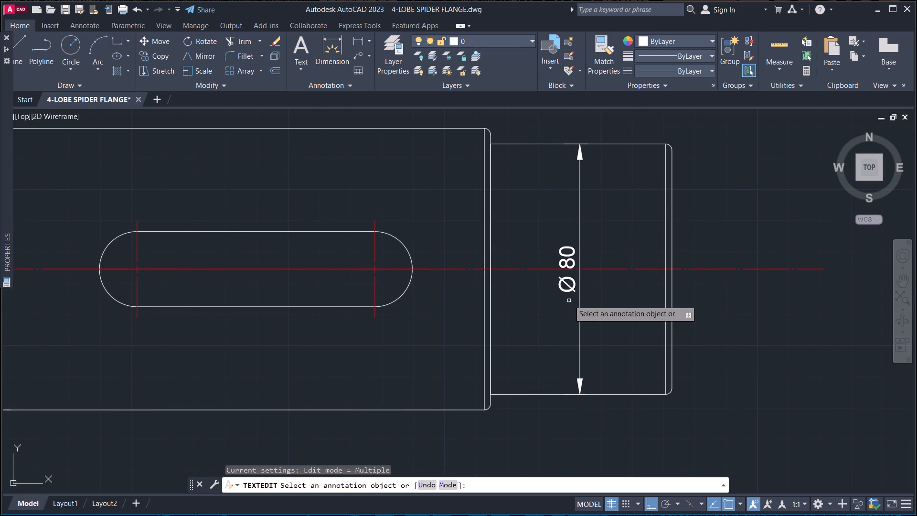
pyautogui.press('Escape')
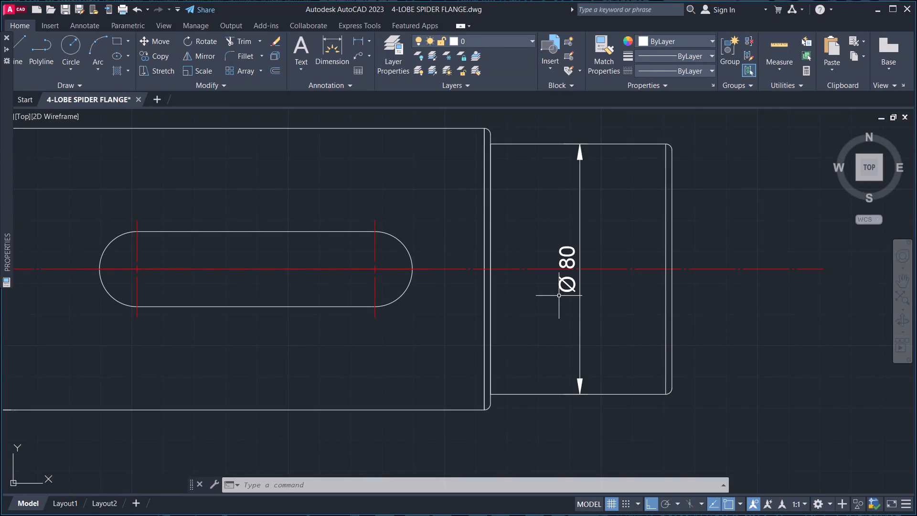
# Examine the diameter dimensions along the whole length of the shaft for anything still undimensioned.
pyautogui.moveTo(420, 342); pyautogui.dragTo(545, 342, button='middle')
pyautogui.scroll(-1, 478, 331)
pyautogui.moveTo(360, 346); pyautogui.dragTo(514, 358, button='middle')
pyautogui.moveTo(318, 322); pyautogui.dragTo(440, 344, button='middle')
pyautogui.moveTo(314, 321); pyautogui.dragTo(331, 326, button='middle')
pyautogui.middleClick(331, 326)
pyautogui.moveTo(214, 324); pyautogui.dragTo(319, 322, button='middle')
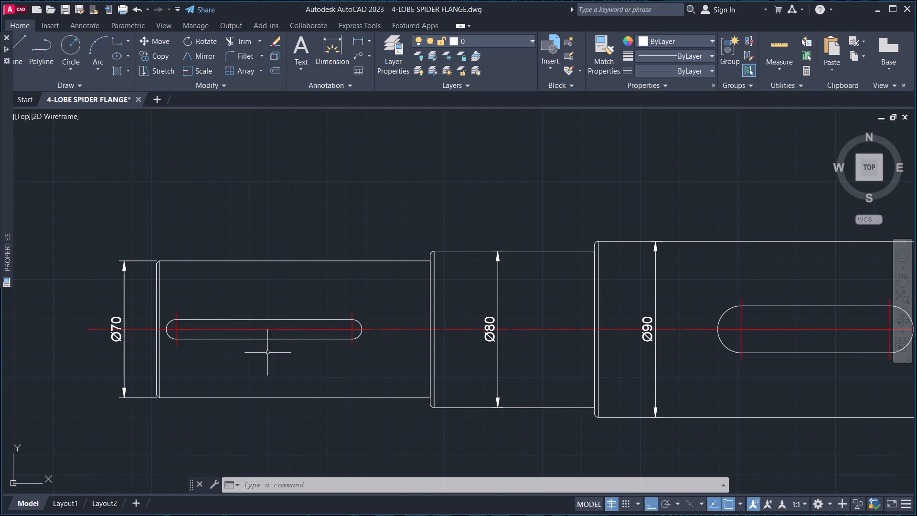
pyautogui.moveTo(247, 353); pyautogui.dragTo(224, 351, button='middle')
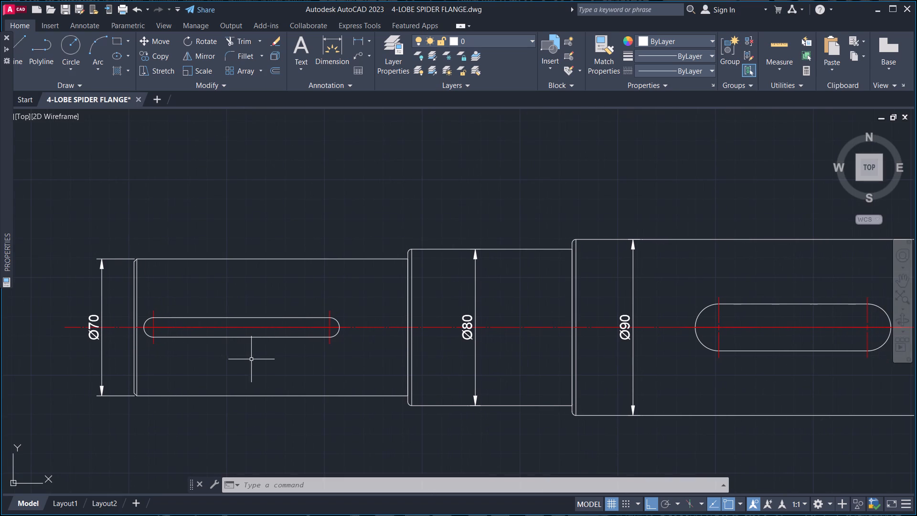
pyautogui.moveTo(408, 396); pyautogui.dragTo(316, 365, button='middle')
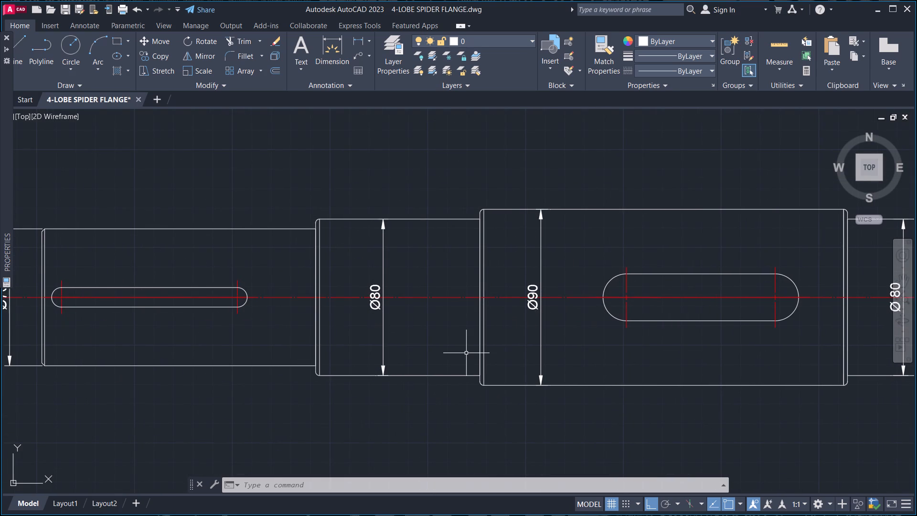
pyautogui.moveTo(525, 385); pyautogui.dragTo(407, 371, button='middle')
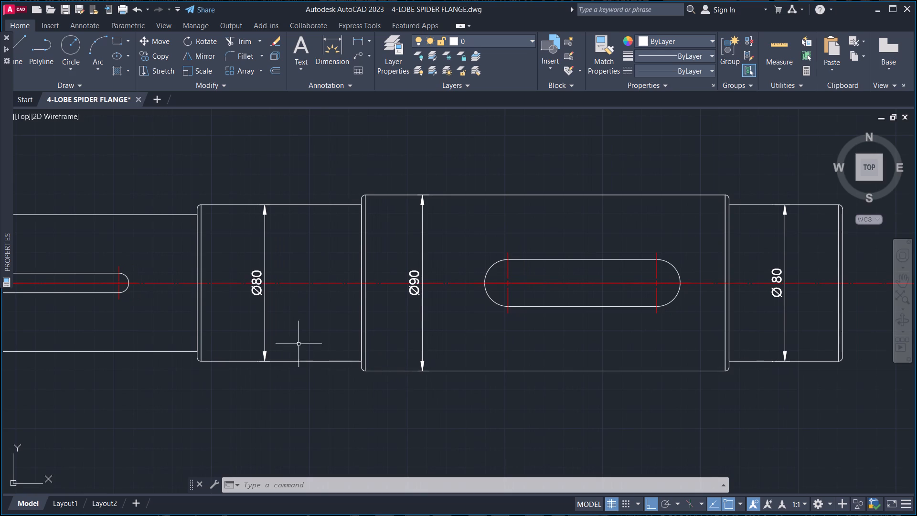
pyautogui.moveTo(285, 342); pyautogui.dragTo(352, 372, button='middle')
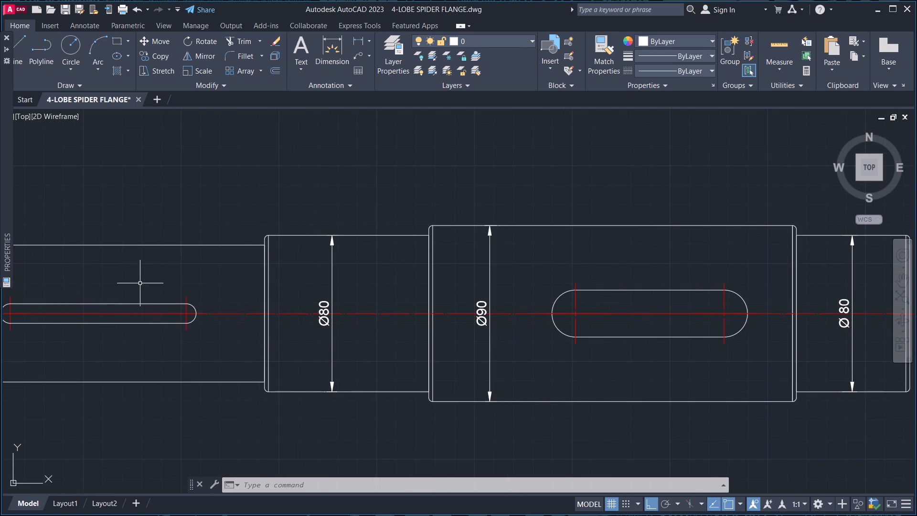
# Add a horizontal linear dimension to the upper chamfer at the first section's free end, placed above the shaft.
pyautogui.moveTo(148, 287); pyautogui.dragTo(347, 319, button='middle')
pyautogui.scroll(1, 205, 292)
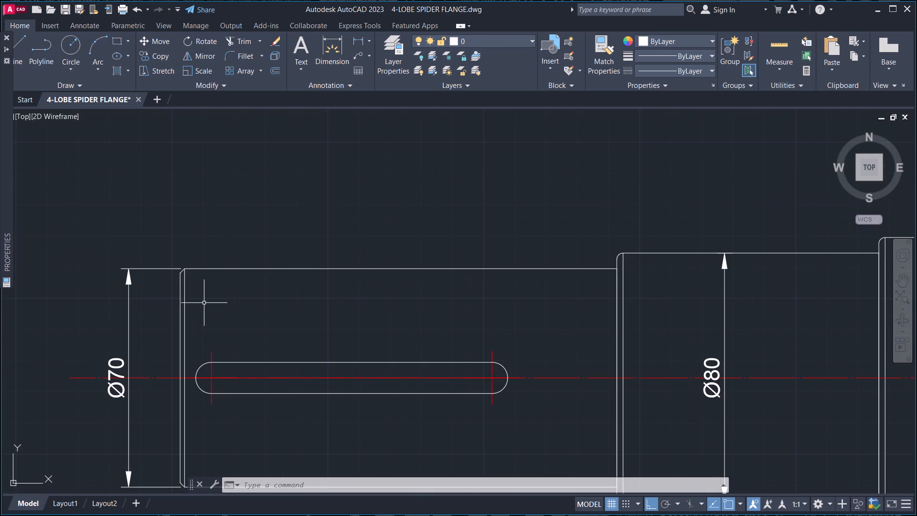
pyautogui.press('d')
pyautogui.write('LI')
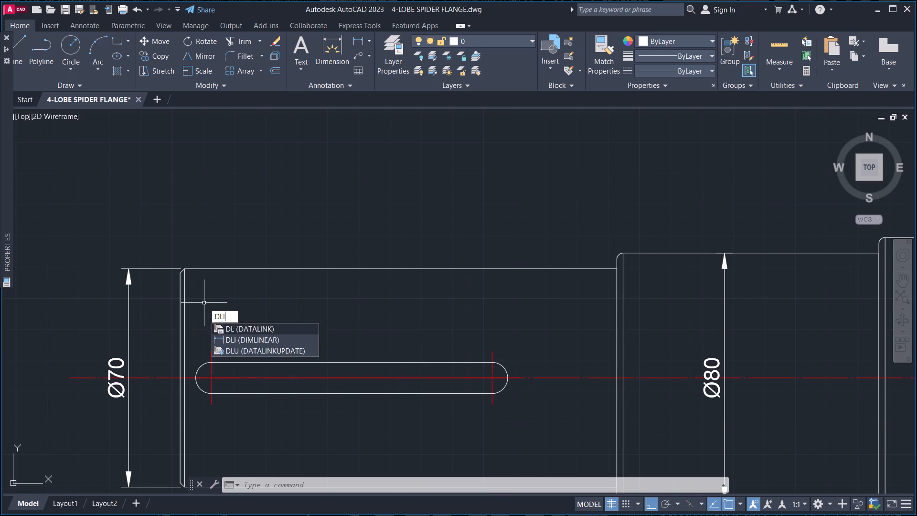
pyautogui.press('space')
pyautogui.scroll(2, 169, 266)
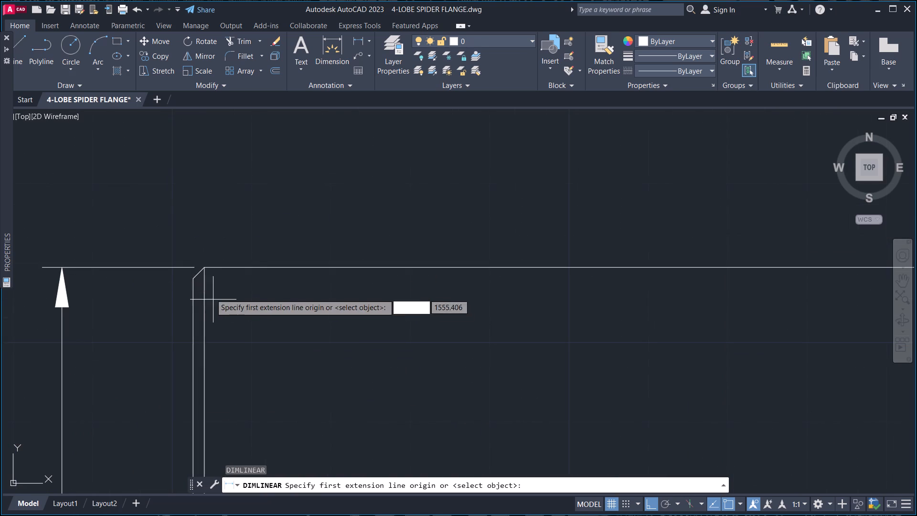
pyautogui.click(193, 278)
pyautogui.click(204, 266)
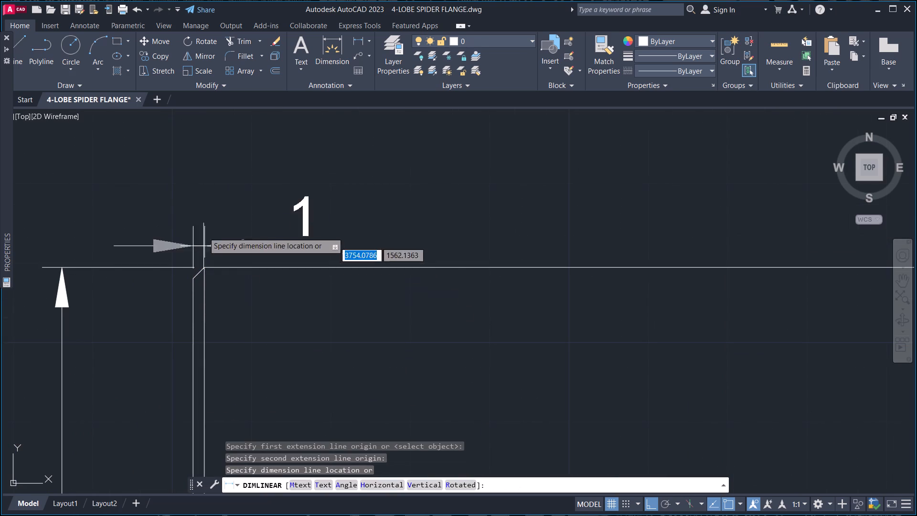
pyautogui.moveTo(218, 179); pyautogui.dragTo(223, 294, button='middle')
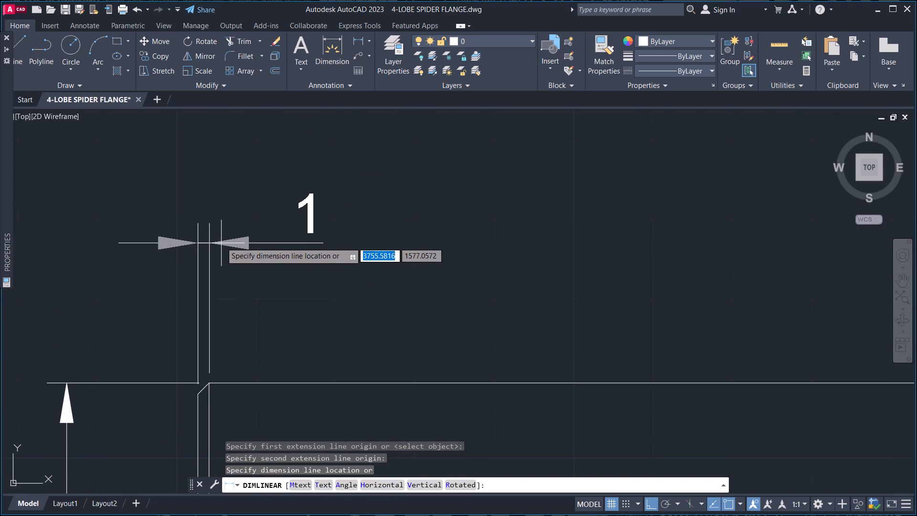
pyautogui.click(223, 229)
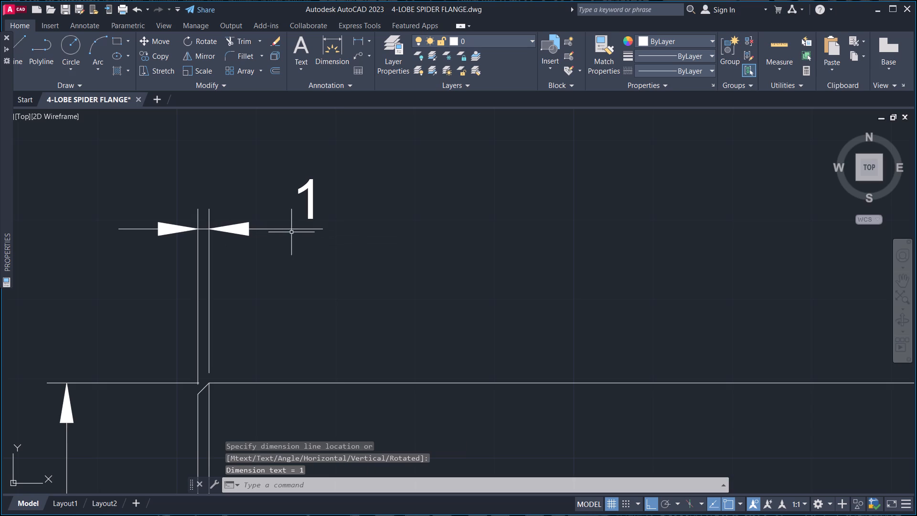
# Move the chamfer's horizontal dimension line down, closer to the shaft's upper edge.
pyautogui.click(278, 247)
pyautogui.click(211, 207)
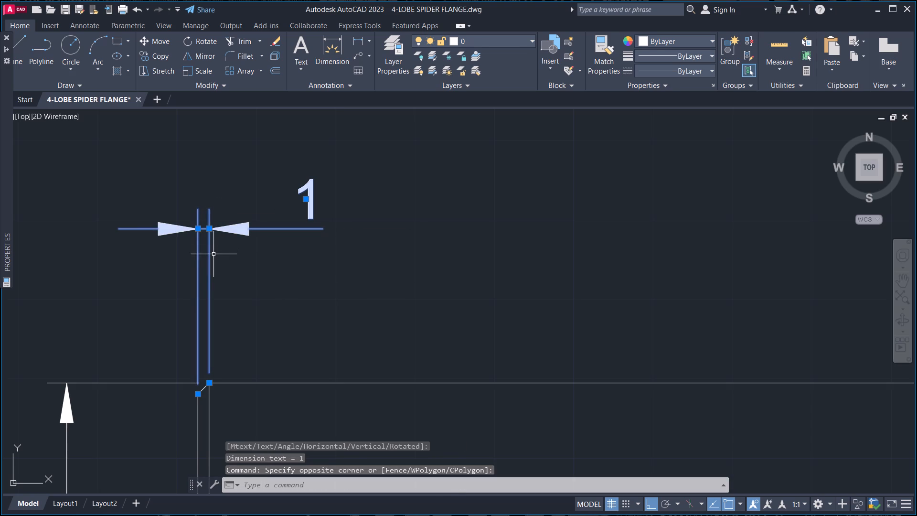
pyautogui.click(210, 229)
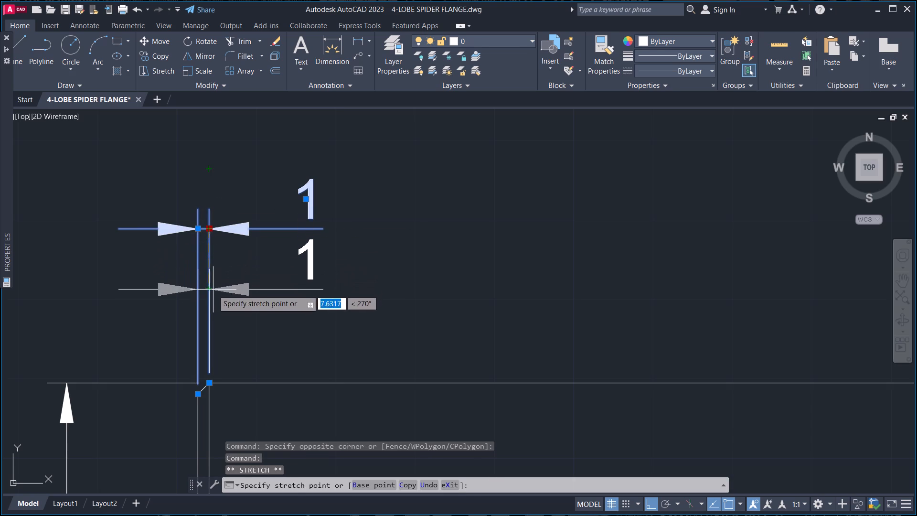
pyautogui.click(213, 290)
# Append " X 45°" to the chamfer dimension's text so that it reads 1 X 45°.
pyautogui.doubleClick(311, 265)
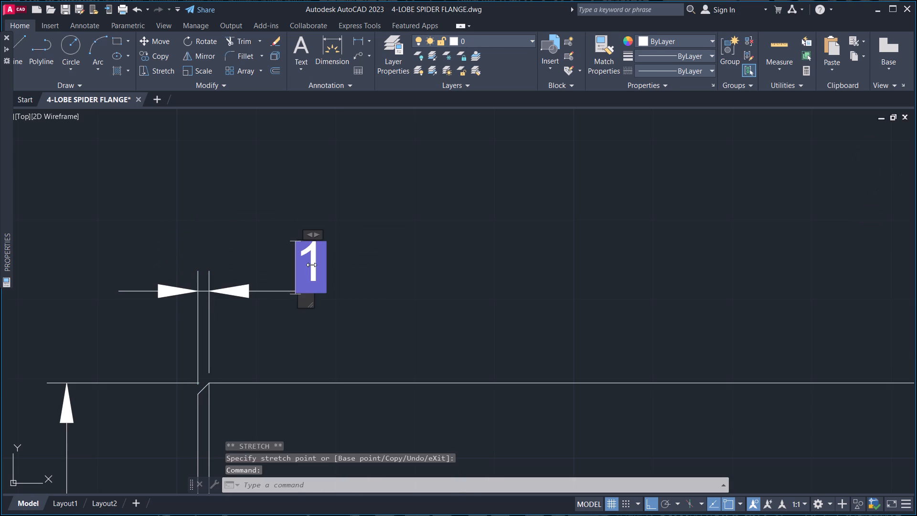
pyautogui.press('Right')
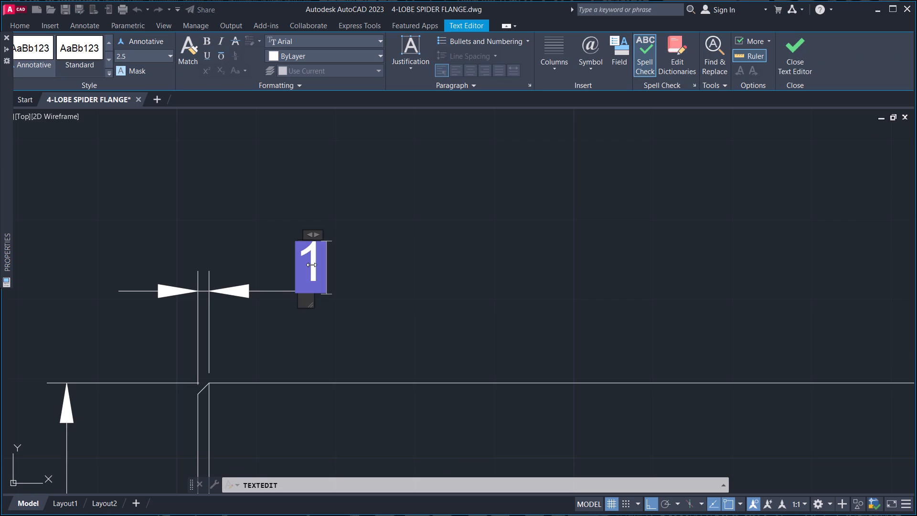
pyautogui.press('x')
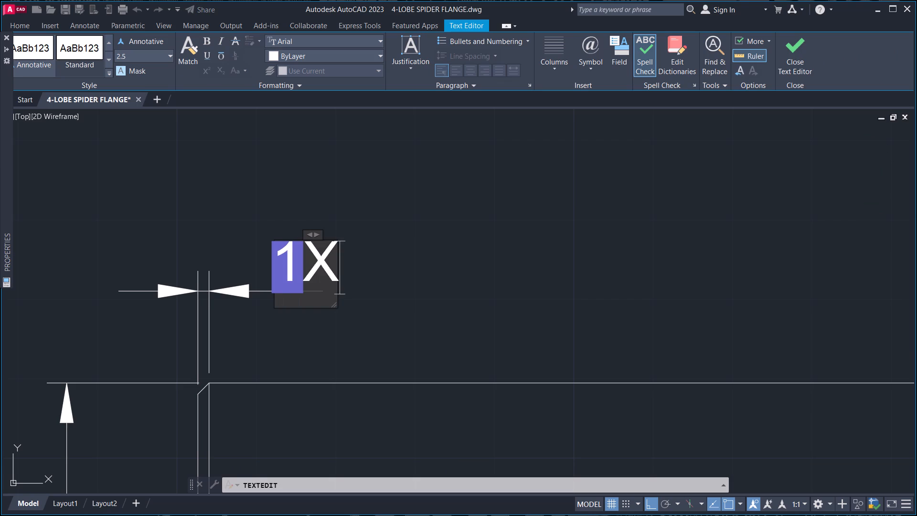
pyautogui.press('BackSpace')
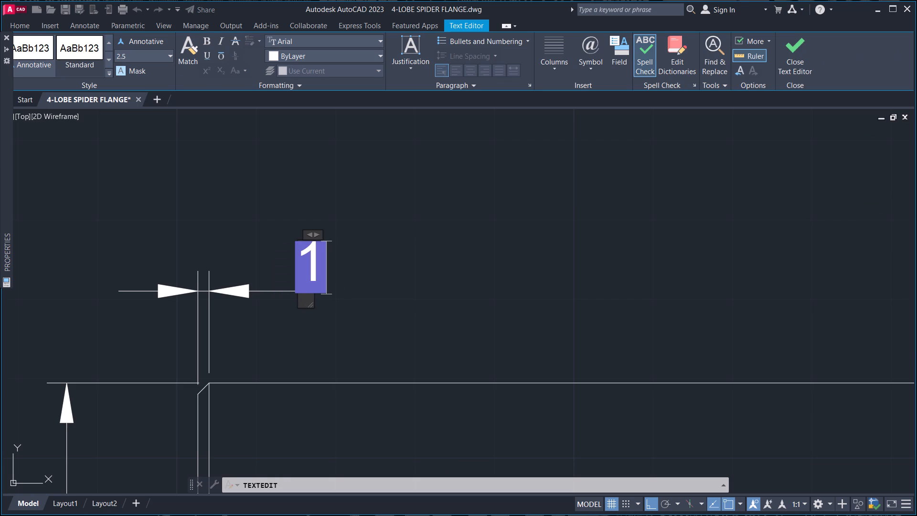
pyautogui.press('space')
pyautogui.write('X')
pyautogui.press('space')
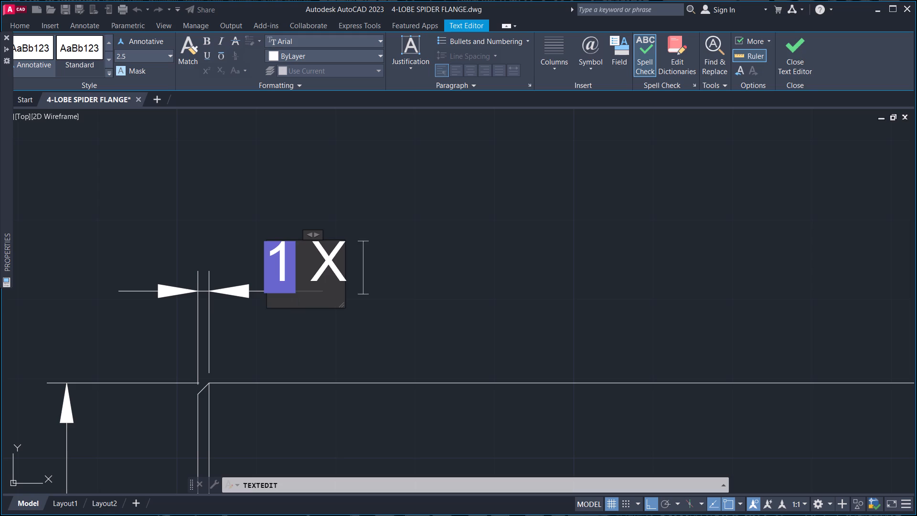
pyautogui.write('45')
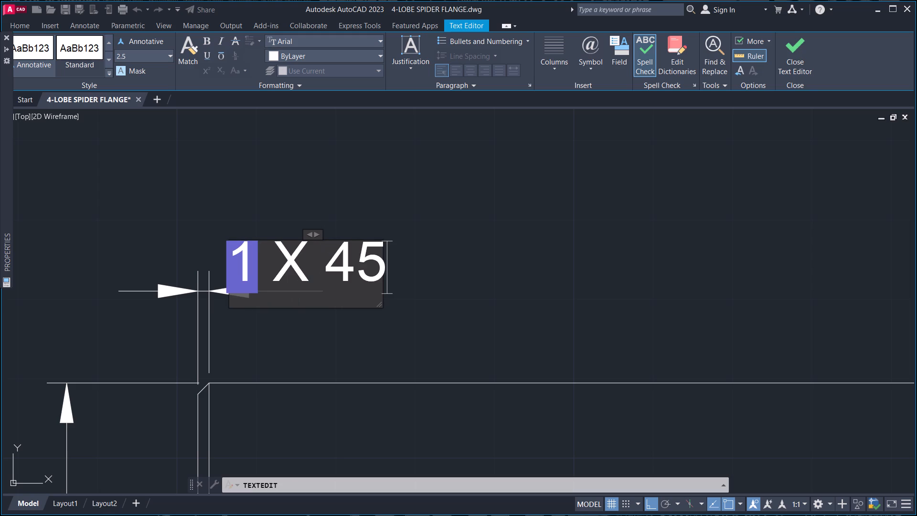
pyautogui.write('%%d')
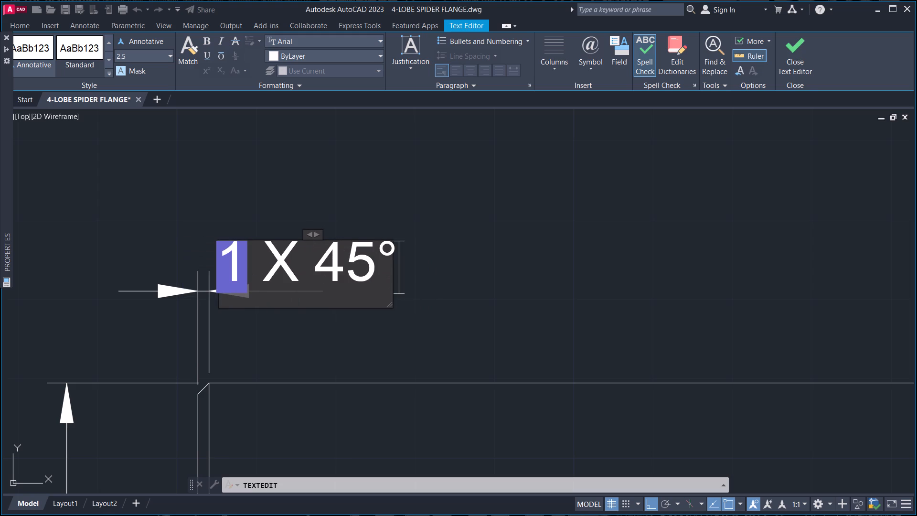
pyautogui.click(530, 286)
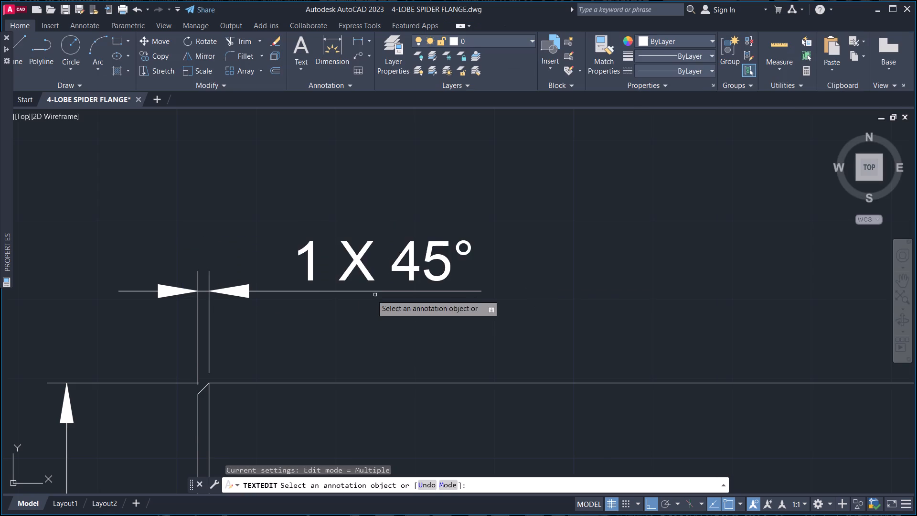
pyautogui.scroll(-2, 352, 290)
pyautogui.moveTo(404, 315); pyautogui.dragTo(245, 316, button='middle')
pyautogui.moveTo(197, 300); pyautogui.dragTo(120, 297, button='middle')
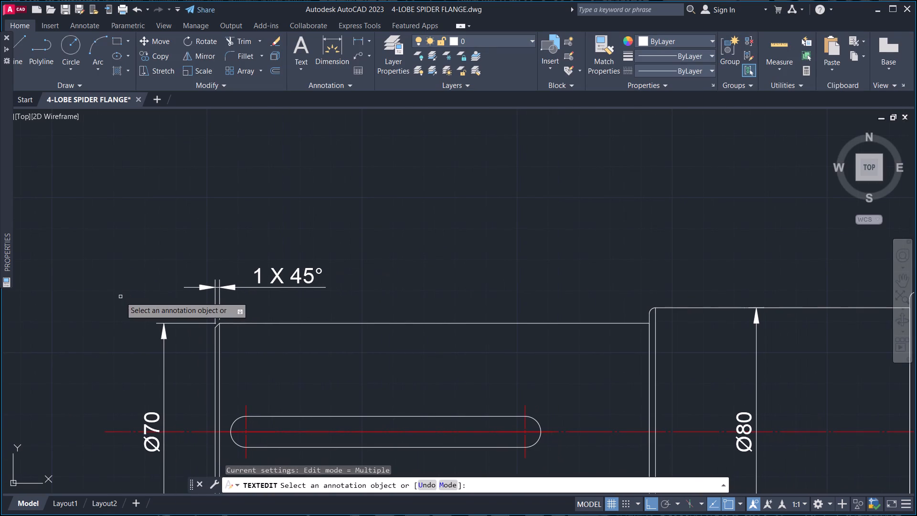
pyautogui.press('Escape')
pyautogui.press('Escape')
pyautogui.press('Escape')
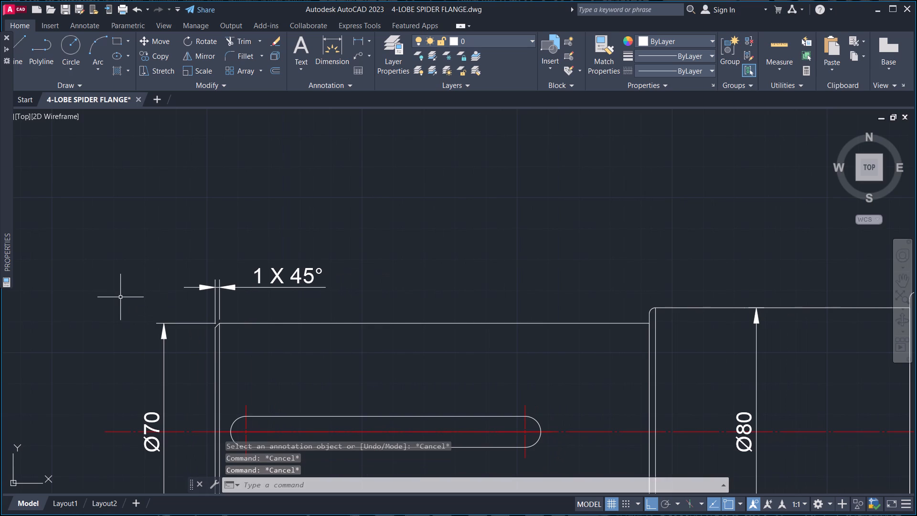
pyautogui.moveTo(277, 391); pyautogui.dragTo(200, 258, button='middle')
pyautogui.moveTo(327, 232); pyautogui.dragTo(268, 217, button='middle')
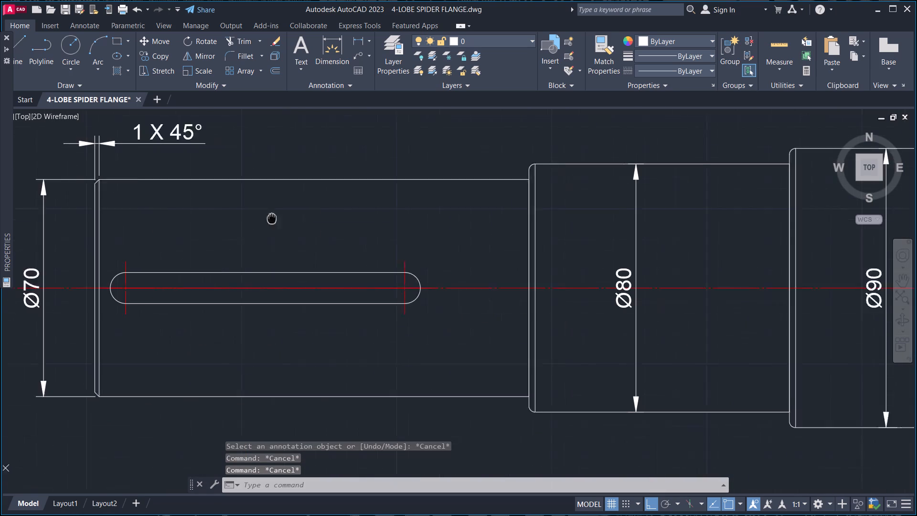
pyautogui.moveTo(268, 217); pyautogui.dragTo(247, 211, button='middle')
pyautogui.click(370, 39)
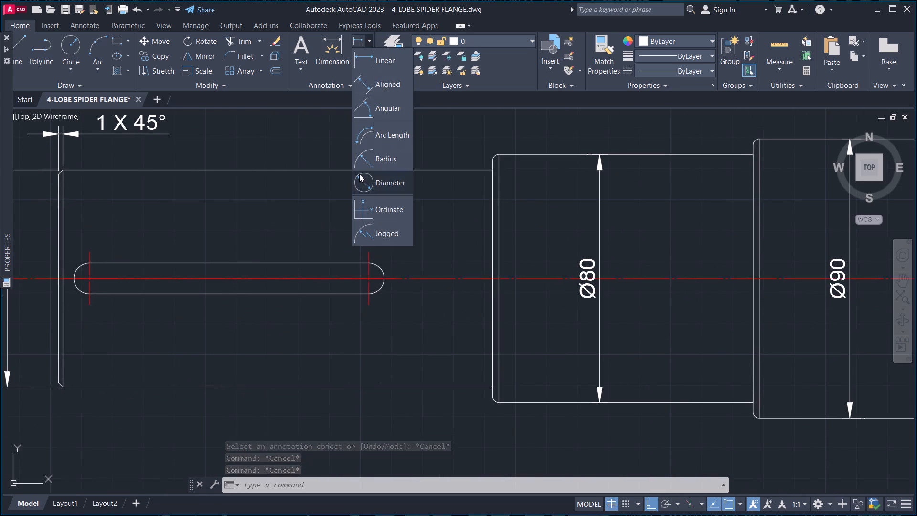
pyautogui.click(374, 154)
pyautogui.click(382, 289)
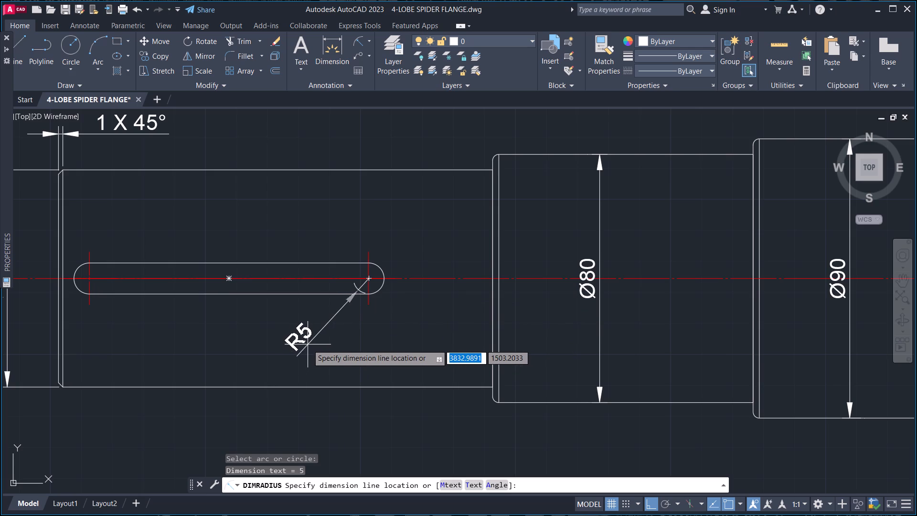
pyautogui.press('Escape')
# Change the ISO-25 dimension style's text alignment to ISO standard and set the style current.
pyautogui.press('d')
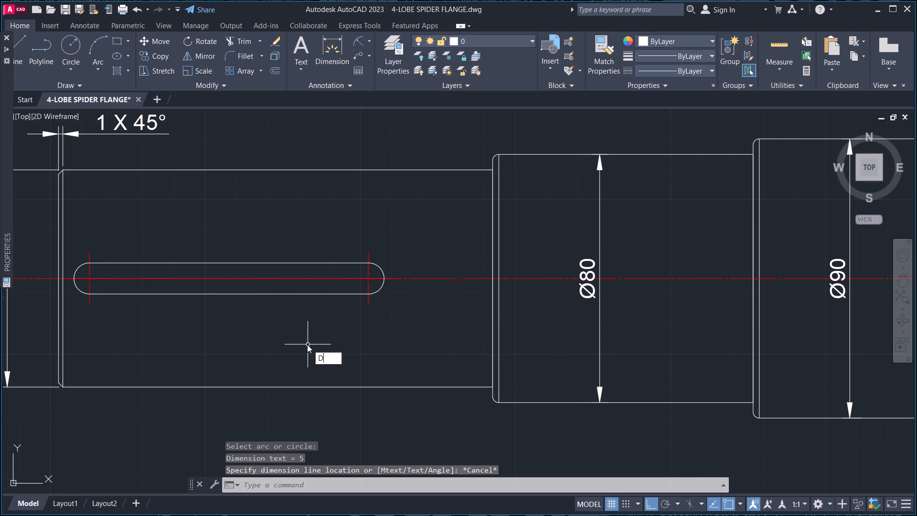
pyautogui.press('space')
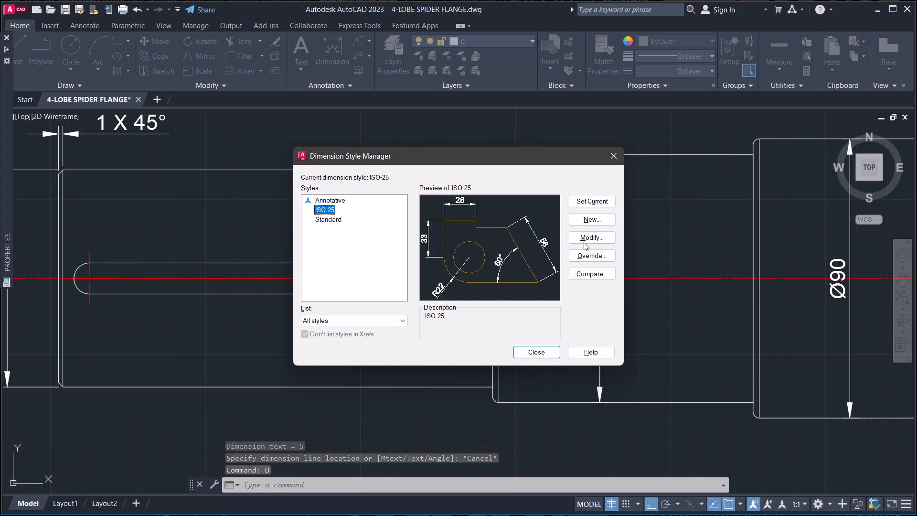
pyautogui.click(599, 236)
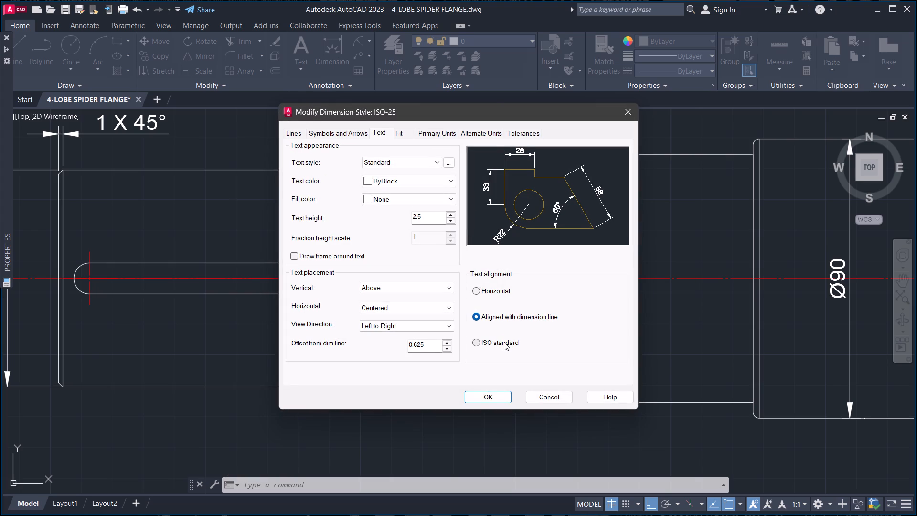
pyautogui.click(504, 342)
pyautogui.click(478, 398)
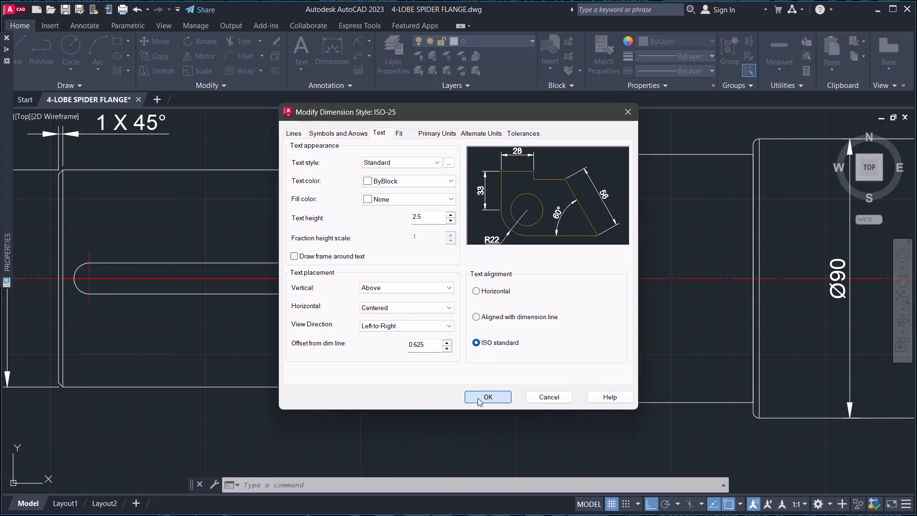
pyautogui.click(601, 205)
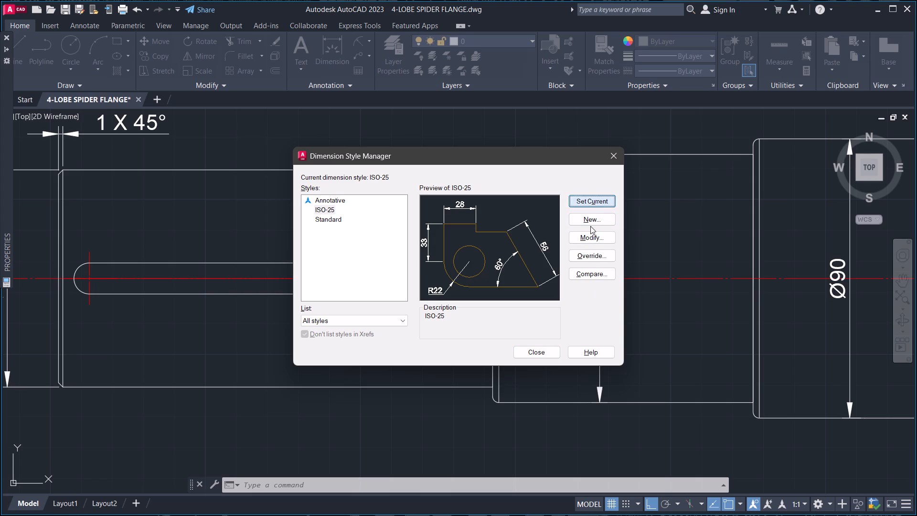
pyautogui.click(541, 356)
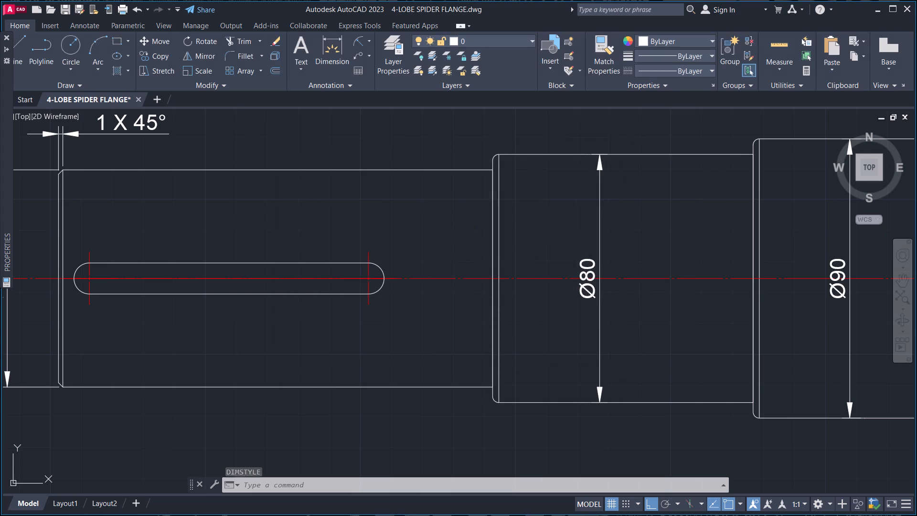
# Add a radius dimension to the first section's slot, on the end arc nearest the Ø80 section, with its text below the slot.
pyautogui.scroll(-2, 388, 296)
pyautogui.moveTo(372, 322); pyautogui.dragTo(404, 315, button='middle')
pyautogui.scroll(3, 346, 281)
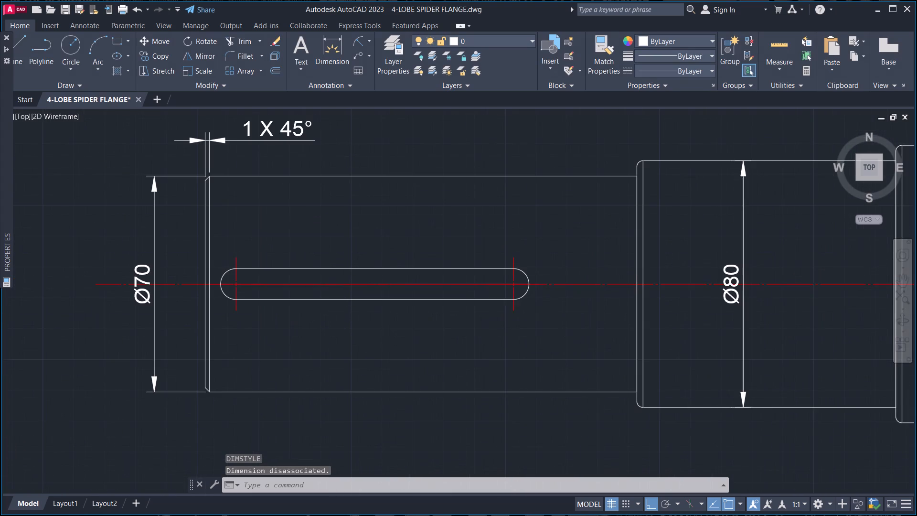
pyautogui.click(358, 40)
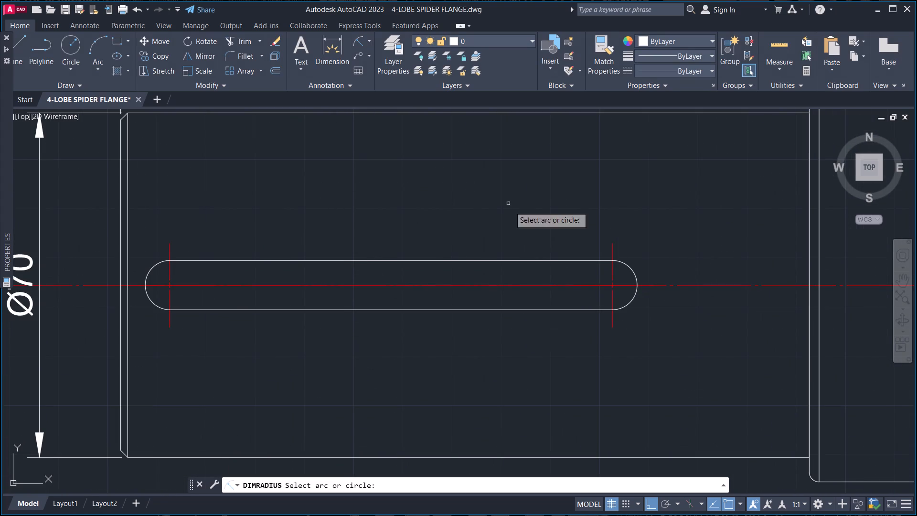
pyautogui.click(626, 304)
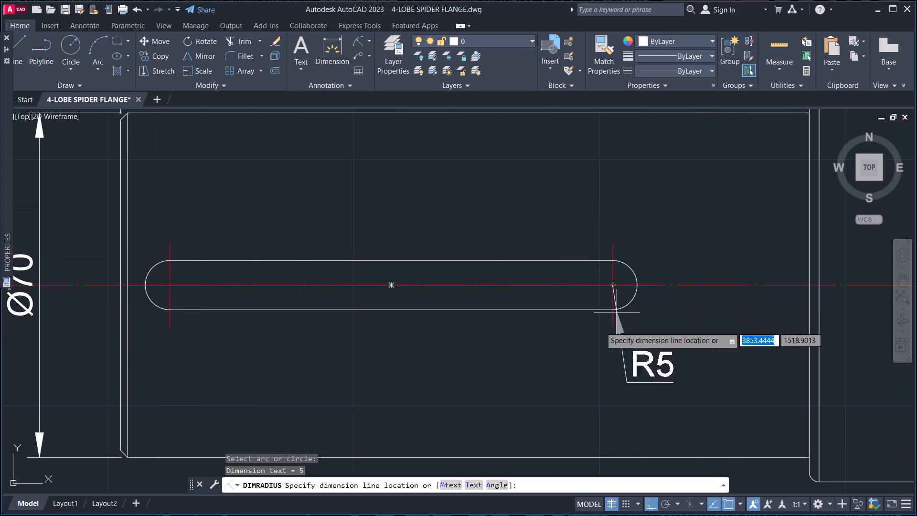
pyautogui.click(579, 389)
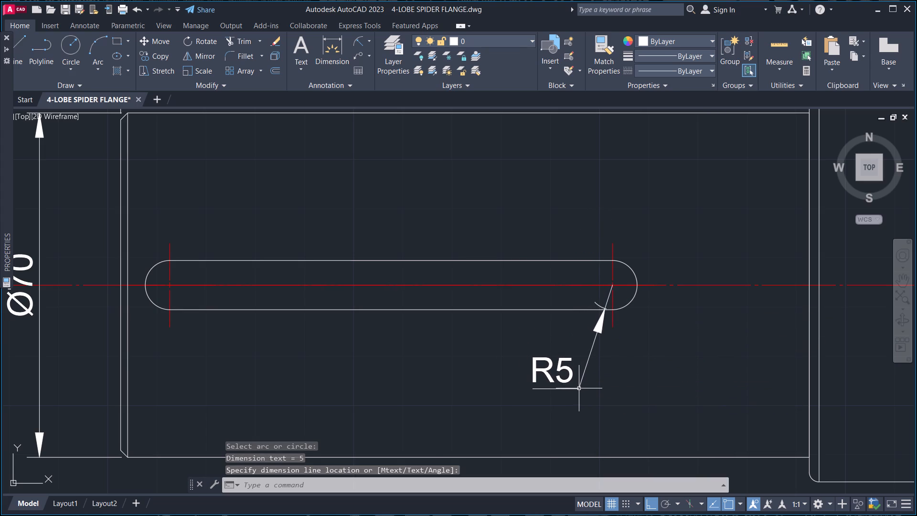
pyautogui.moveTo(634, 381); pyautogui.dragTo(555, 371, button='middle')
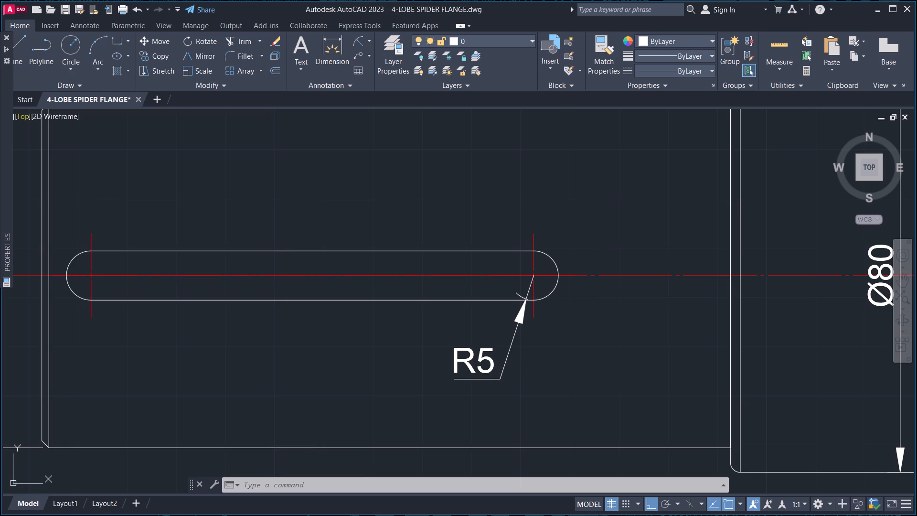
pyautogui.press('Escape')
# Draw a circle of radius 10 in the empty space below the shaft's first section.
pyautogui.scroll(-2, 184, 207)
pyautogui.moveTo(236, 275); pyautogui.dragTo(210, 174, button='middle')
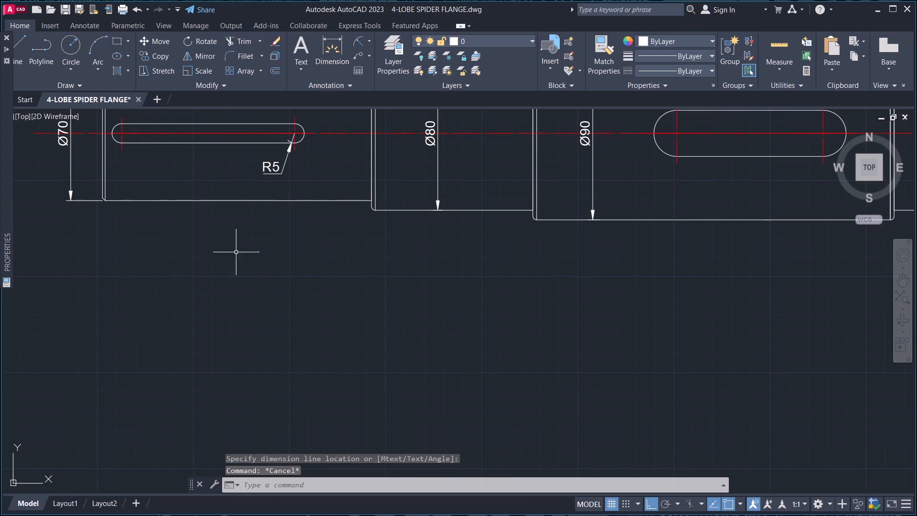
pyautogui.press('c')
pyautogui.press('space')
pyautogui.click(174, 359)
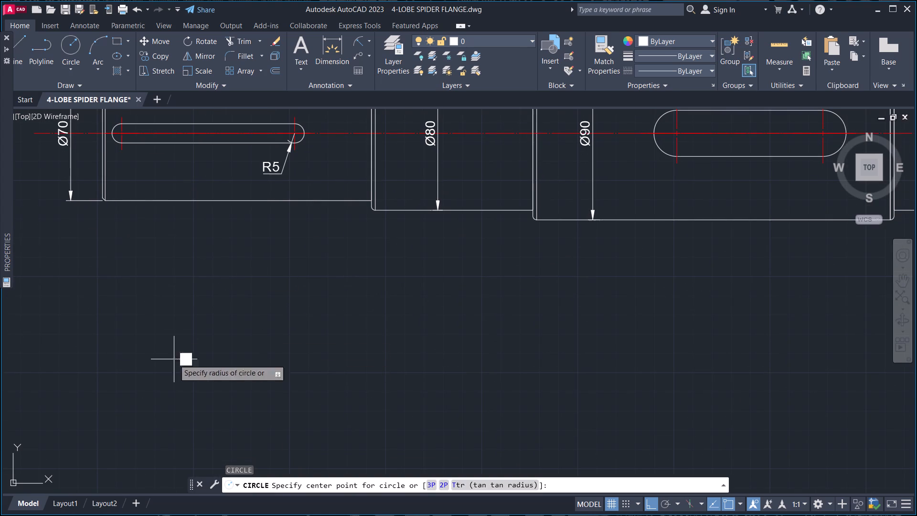
pyautogui.write('10')
pyautogui.press('Return')
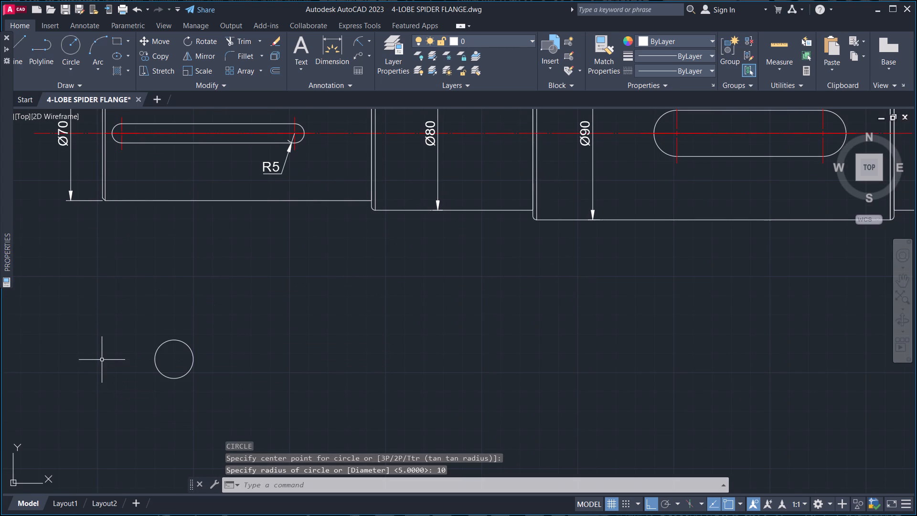
# Copy the circle 80 units horizontally, towards the shaft's larger sections.
pyautogui.moveTo(181, 382); pyautogui.dragTo(234, 329, button='middle')
pyautogui.moveTo(258, 309); pyautogui.dragTo(250, 306)
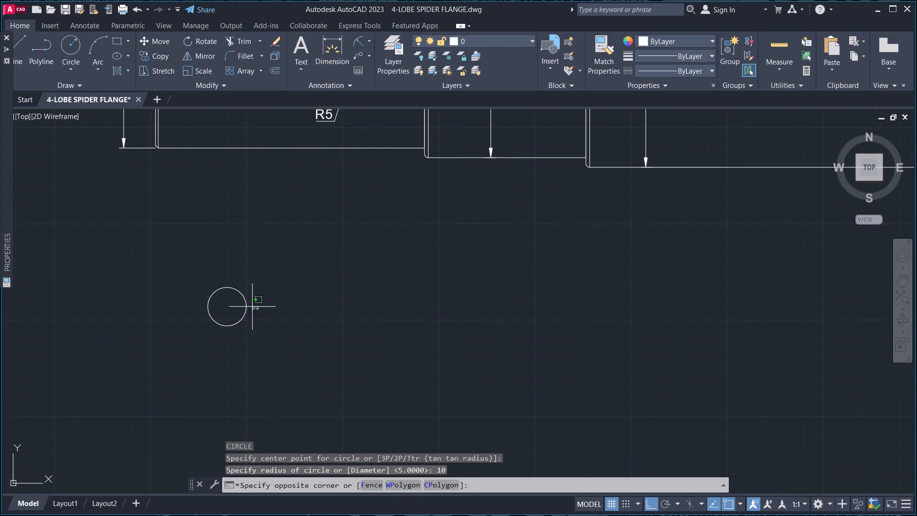
pyautogui.click(222, 301)
pyautogui.press('c')
pyautogui.press('p')
pyautogui.press('space')
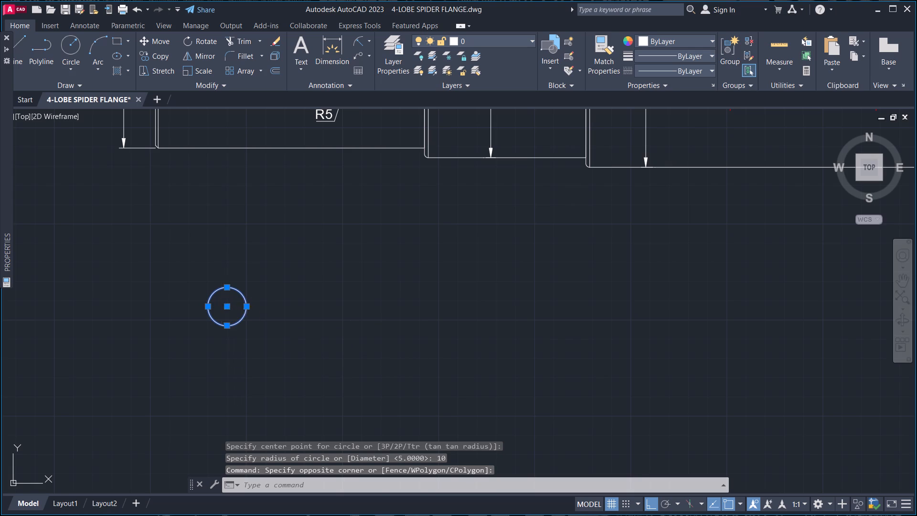
pyautogui.moveTo(270, 311); pyautogui.dragTo(278, 312)
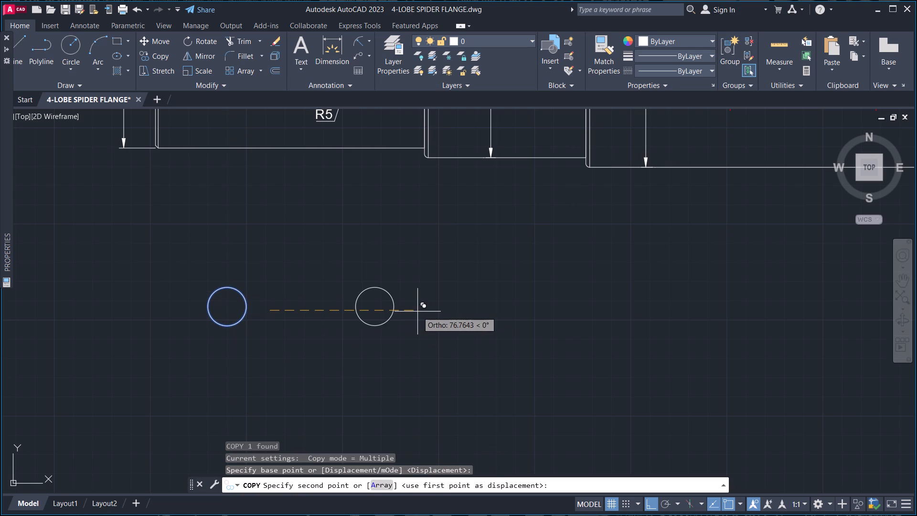
pyautogui.write('80')
pyautogui.press('Return')
pyautogui.press('Escape')
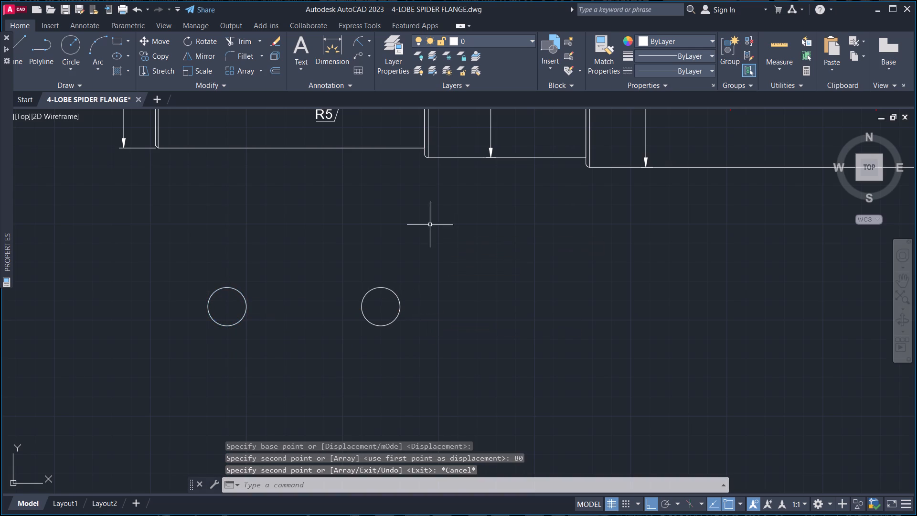
# Draw two horizontal lines joining the circles' top quadrant points and their bottom quadrant points.
pyautogui.moveTo(333, 313); pyautogui.dragTo(336, 258, button='middle')
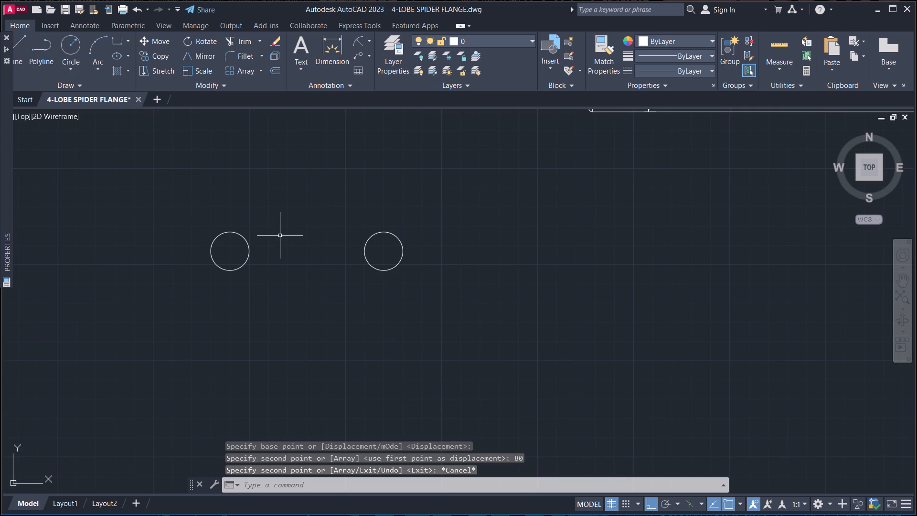
pyautogui.press('l')
pyautogui.press('space')
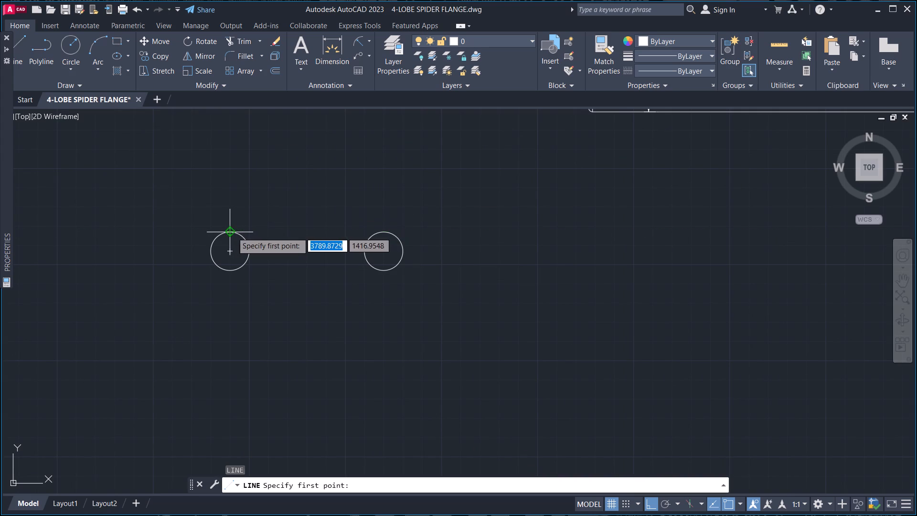
pyautogui.click(233, 232)
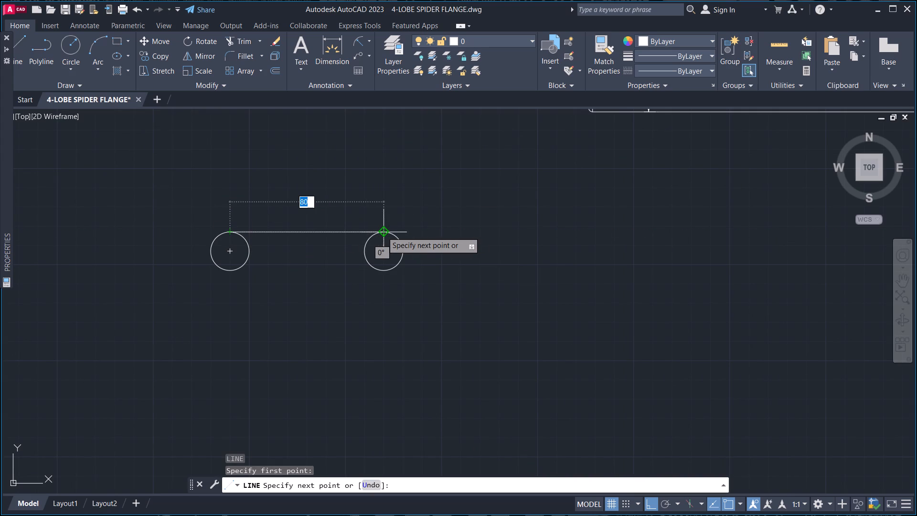
pyautogui.click(382, 232)
pyautogui.press('Escape')
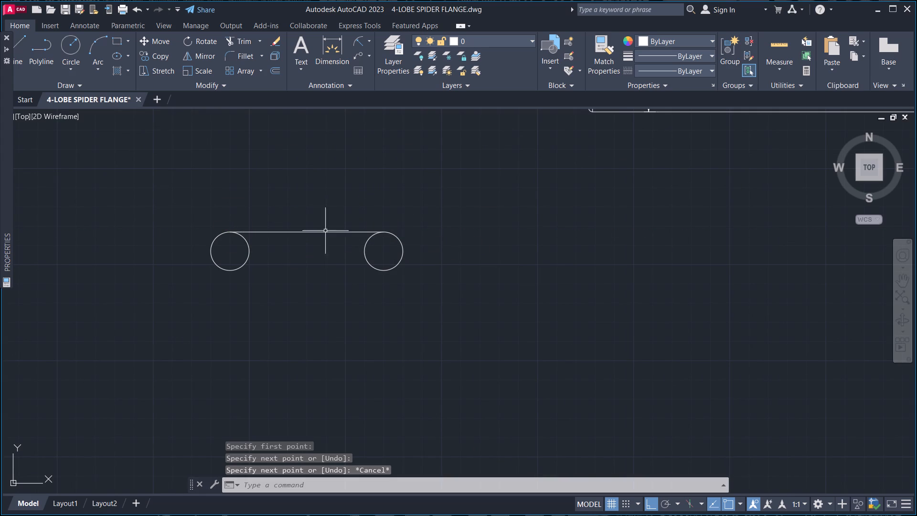
pyautogui.click(25, 51)
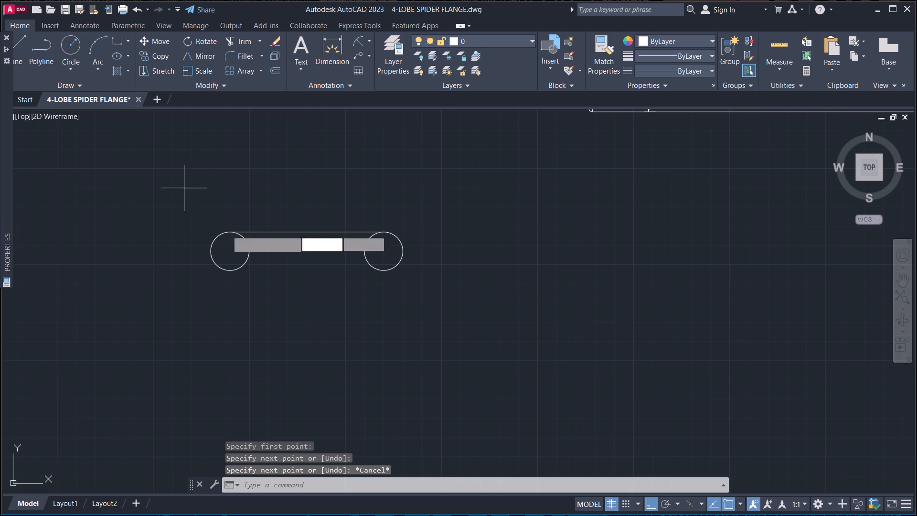
pyautogui.click(384, 269)
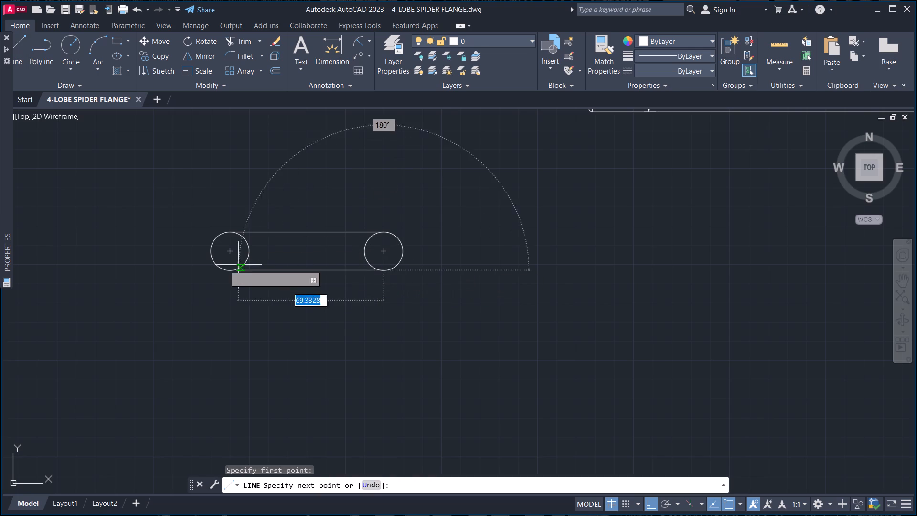
pyautogui.click(231, 269)
pyautogui.press('Escape')
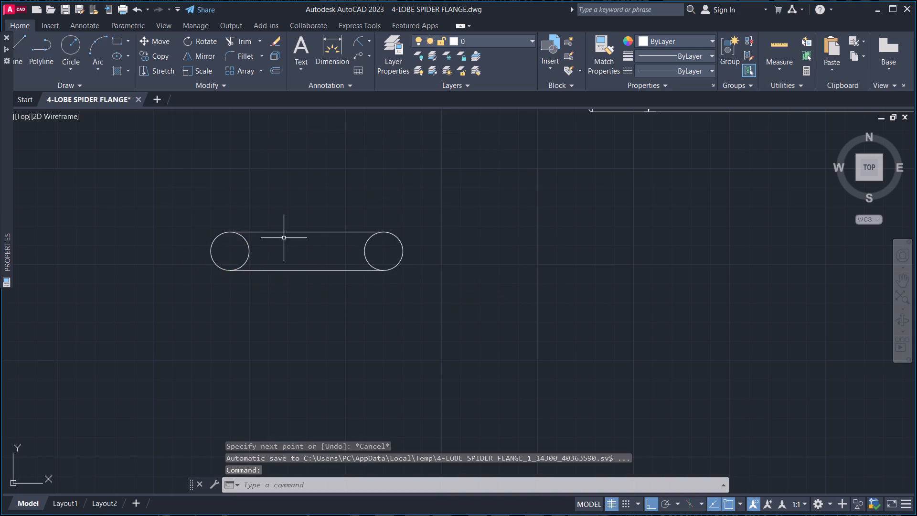
# Trim away the inner halves of both circles to leave a closed slot outline.
pyautogui.moveTo(287, 238); pyautogui.dragTo(342, 268, button='middle')
pyautogui.scroll(1, 375, 271)
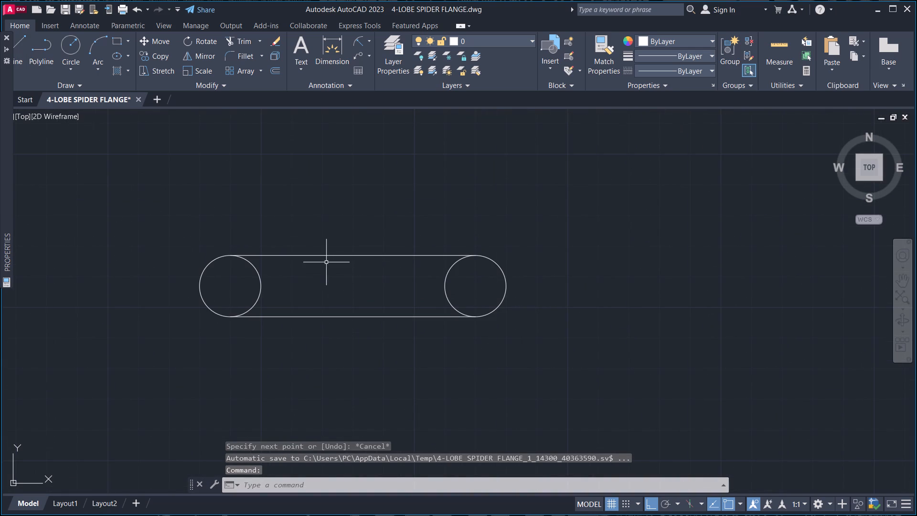
pyautogui.click(252, 40)
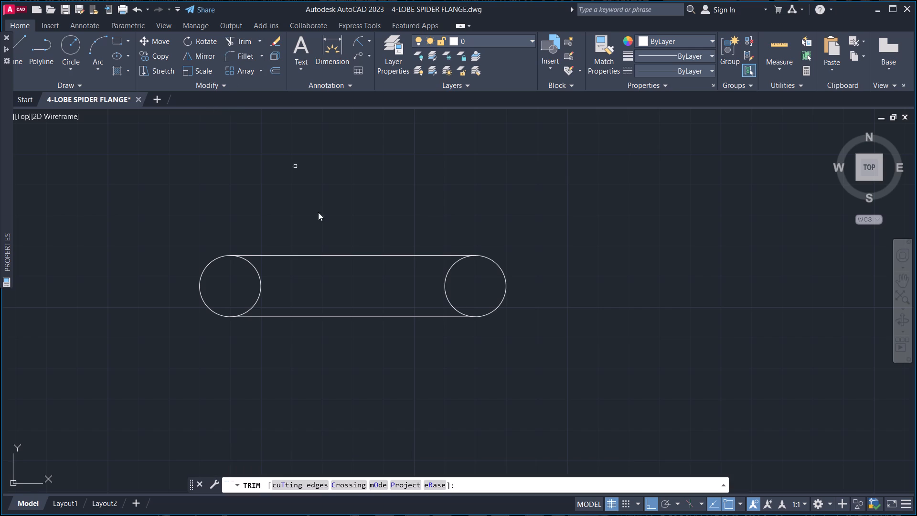
pyautogui.click(259, 285)
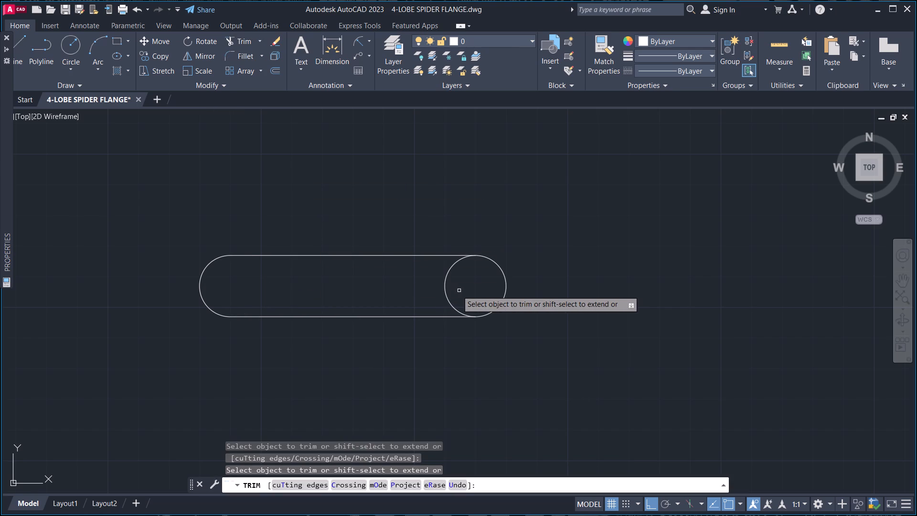
pyautogui.click(446, 293)
pyautogui.press('Escape')
# Add center marks to both end arcs of the new slot.
pyautogui.press('`')
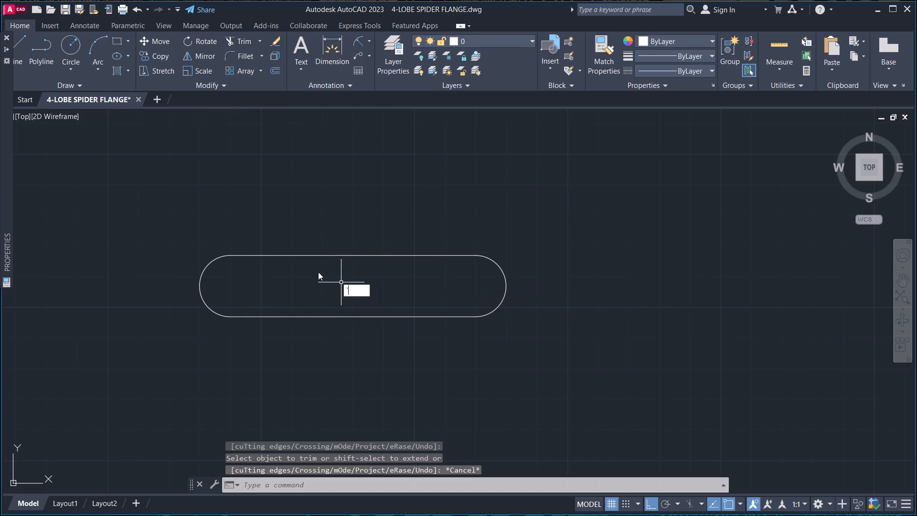
pyautogui.write('C,')
pyautogui.press('m')
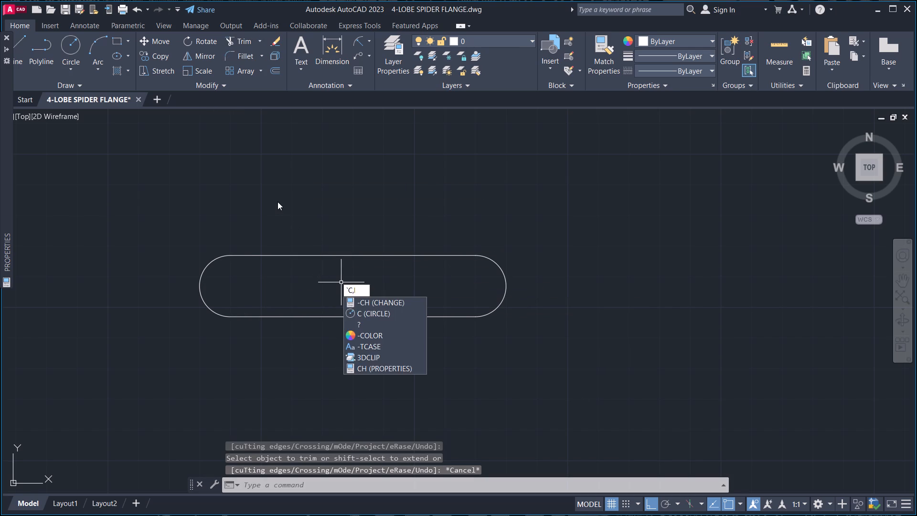
pyautogui.press('BackSpace')
pyautogui.press('BackSpace')
pyautogui.press('BackSpace')
pyautogui.press('BackSpace')
pyautogui.press('BackSpace')
pyautogui.press('BackSpace')
pyautogui.press('BackSpace')
pyautogui.press('BackSpace')
pyautogui.press('BackSpace')
pyautogui.press('BackSpace')
pyautogui.press('BackSpace')
pyautogui.press('BackSpace')
pyautogui.press('BackSpace')
pyautogui.press('BackSpace')
pyautogui.press('BackSpace')
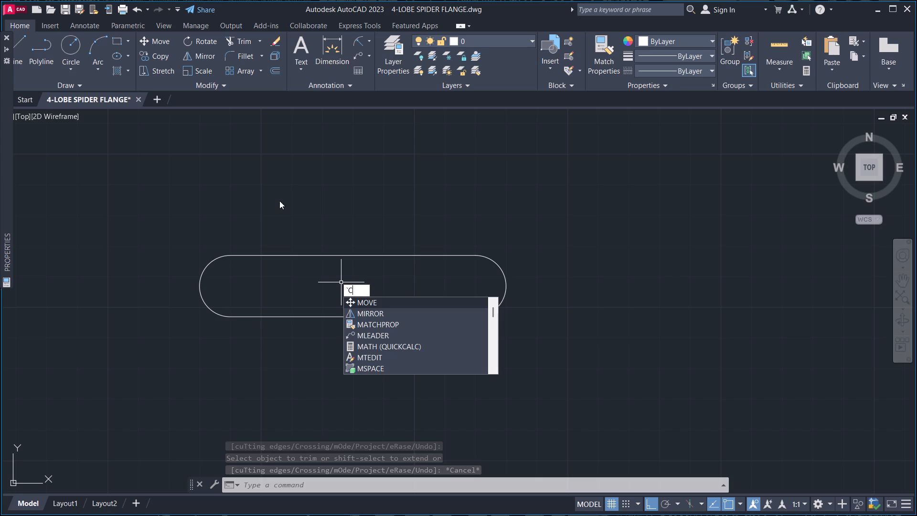
pyautogui.write('CM')
pyautogui.press('space')
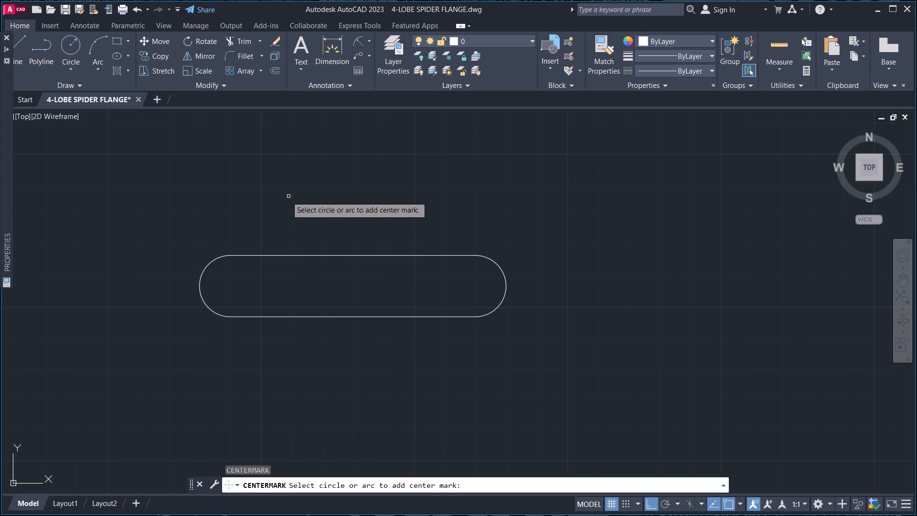
pyautogui.click(198, 285)
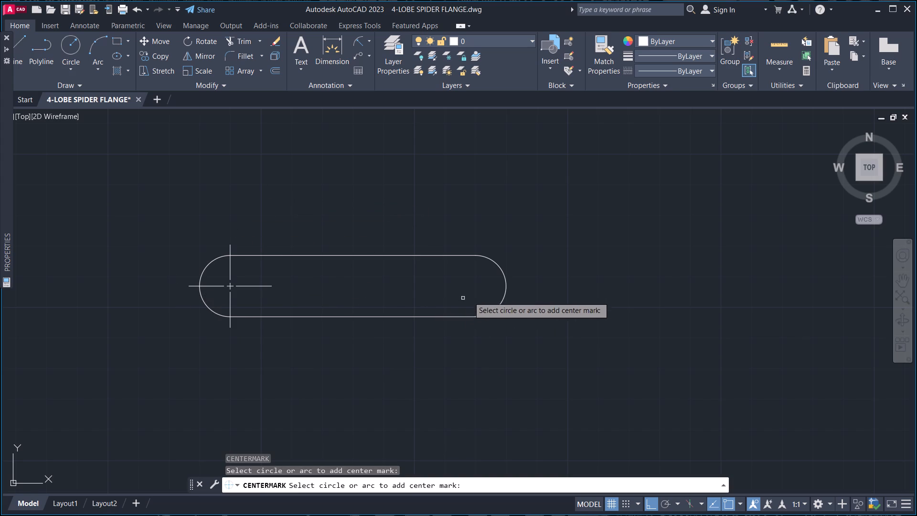
pyautogui.moveTo(510, 282); pyautogui.dragTo(497, 287)
pyautogui.click(485, 290)
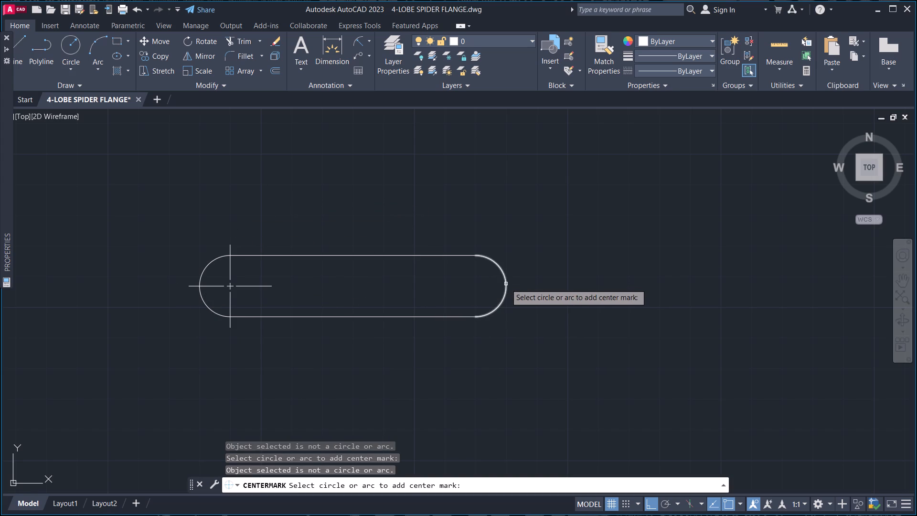
pyautogui.click(506, 284)
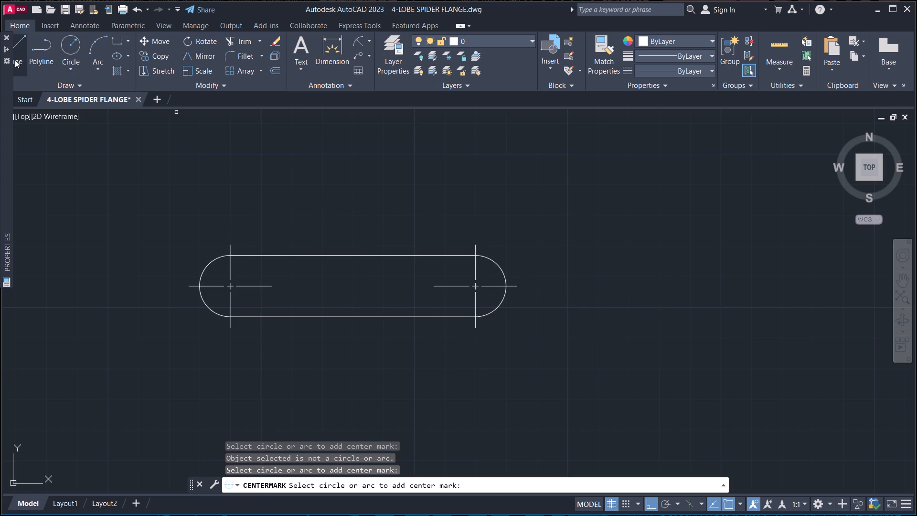
# Draw a horizontal centerline through the new slot, from the outermost point of one end arc to the other.
pyautogui.click(15, 60)
pyautogui.click(200, 285)
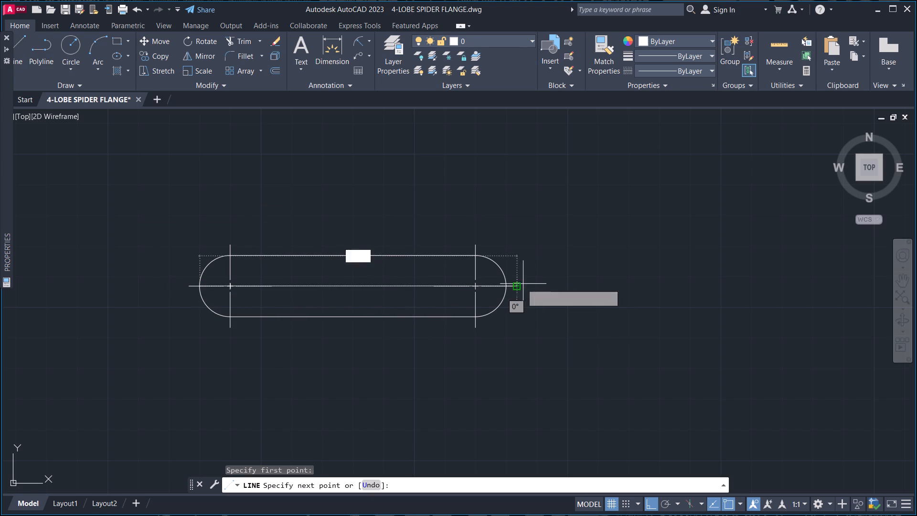
pyautogui.click(505, 287)
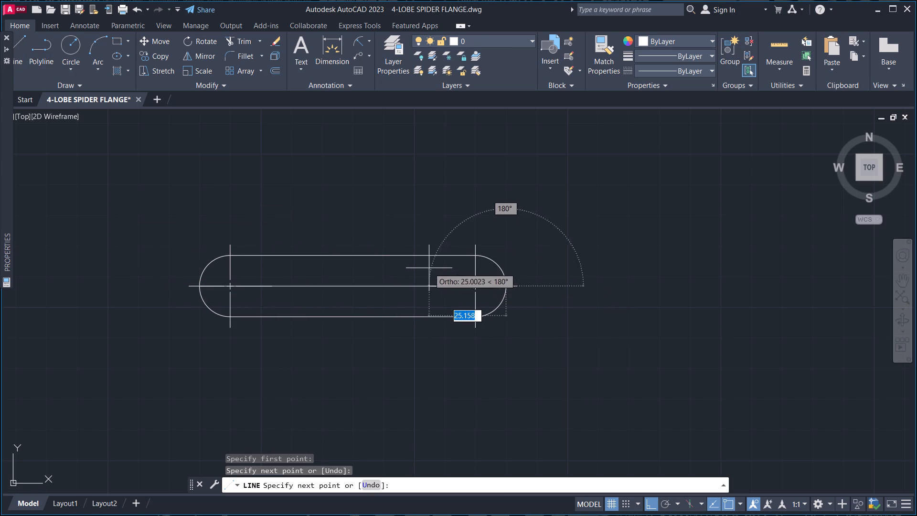
pyautogui.press('Escape')
# Move the new slot's horizontal centerline and both center marks to layer 1.
pyautogui.click(386, 290)
pyautogui.click(374, 277)
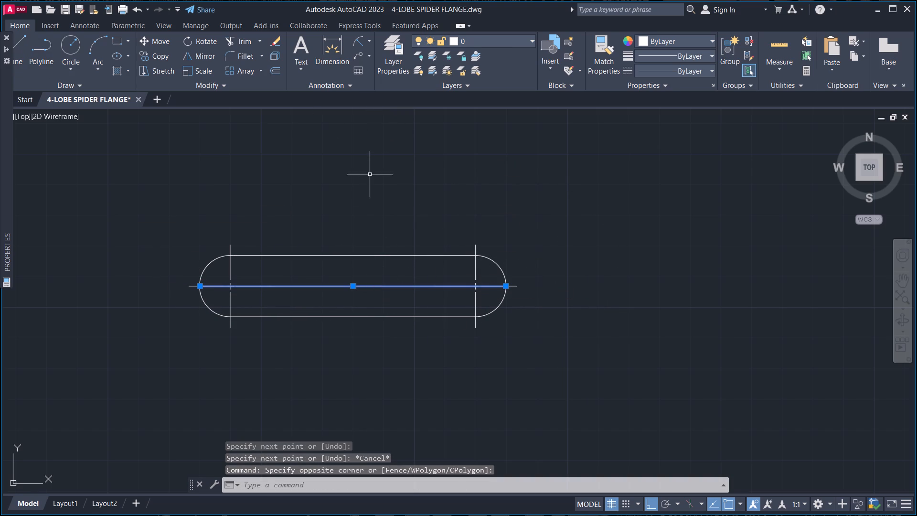
pyautogui.click(238, 305)
pyautogui.click(223, 301)
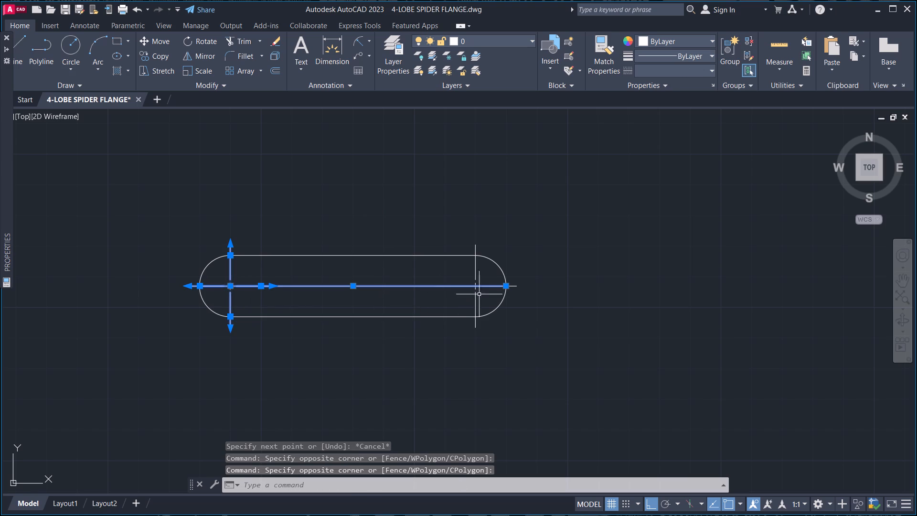
pyautogui.click(480, 295)
pyautogui.click(444, 301)
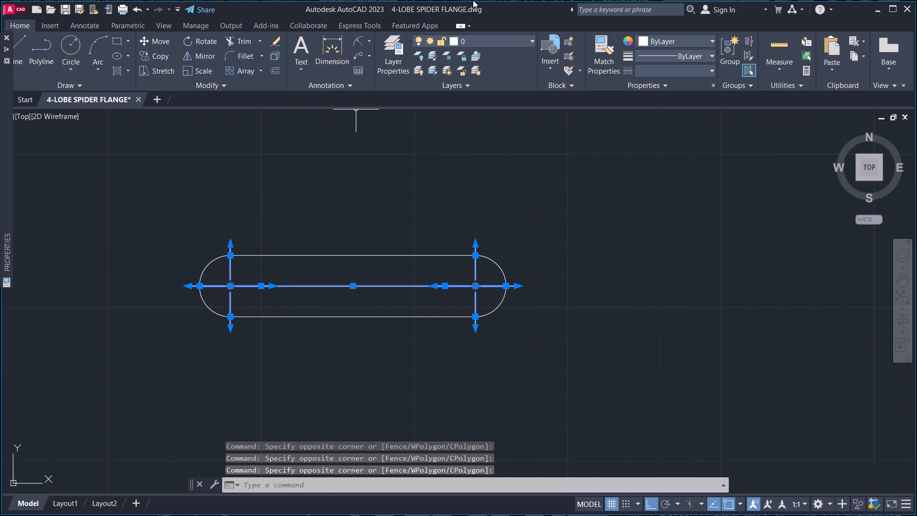
pyautogui.click(495, 44)
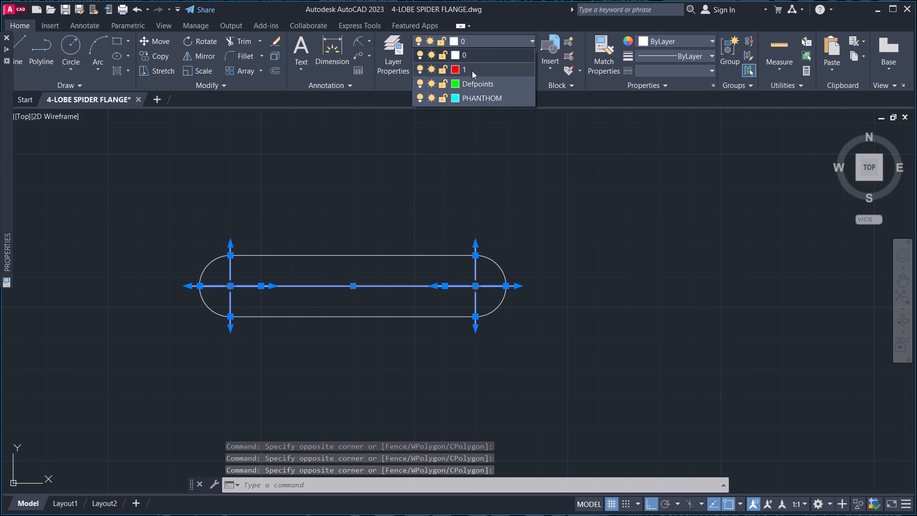
pyautogui.click(472, 71)
pyautogui.press('Escape')
pyautogui.press('`')
pyautogui.press('Escape')
pyautogui.press('Escape')
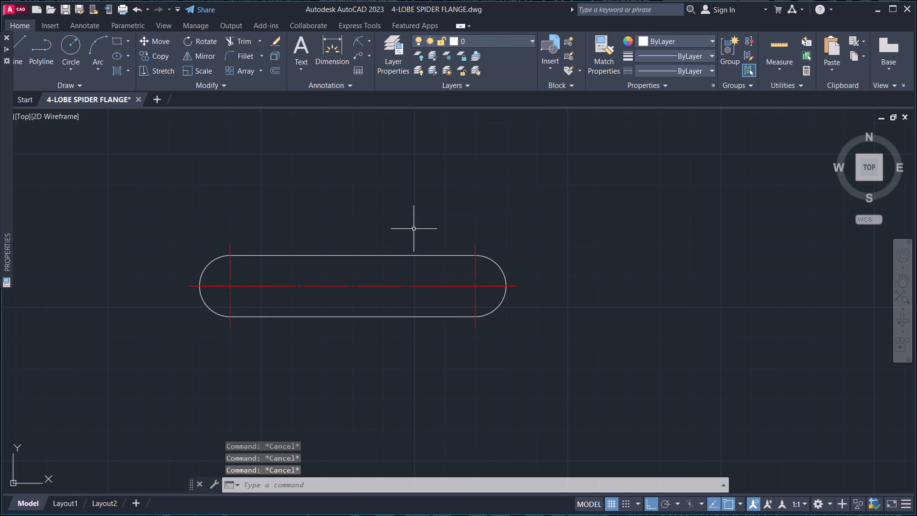
pyautogui.press('Escape')
pyautogui.press('Escape')
# Check the new slot's overall length between its end arcs using a linear dimension, without placing it.
pyautogui.press('d')
pyautogui.press('l')
pyautogui.write('I')
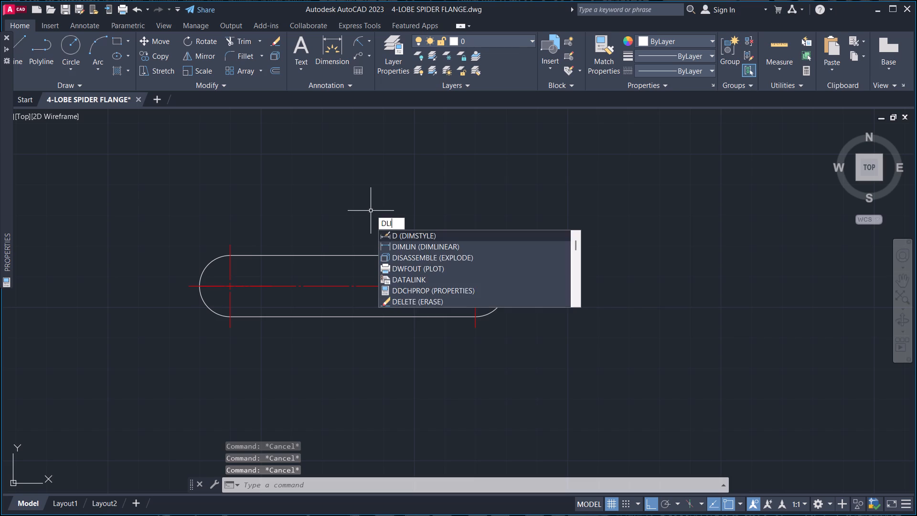
pyautogui.press('space')
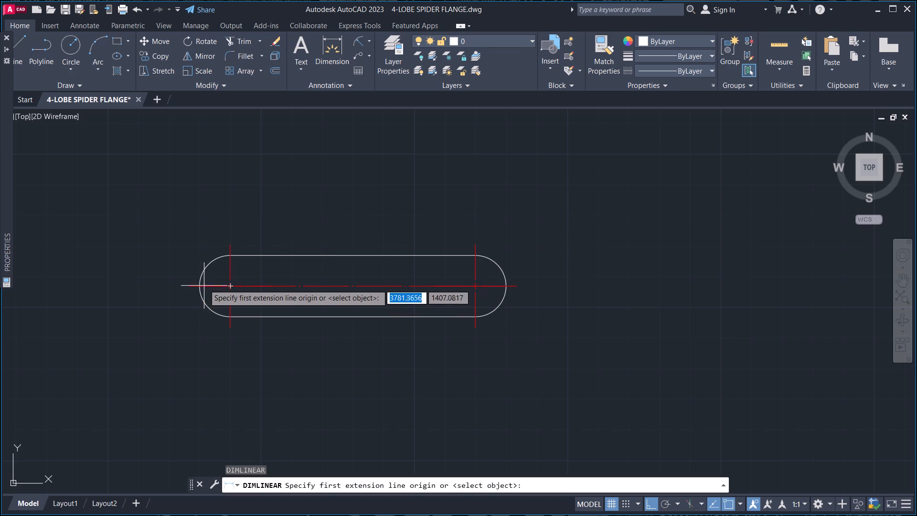
pyautogui.click(198, 286)
pyautogui.click(509, 286)
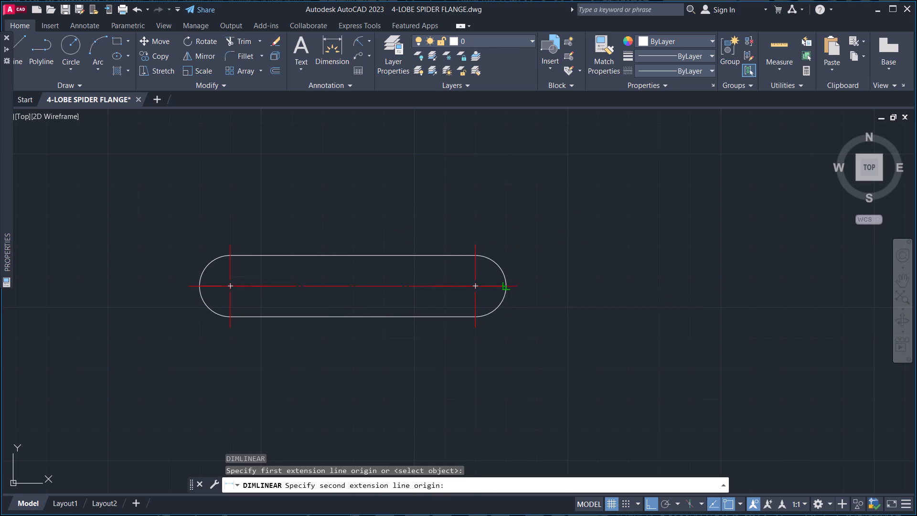
pyautogui.press('Escape')
pyautogui.scroll(4, 245, 294)
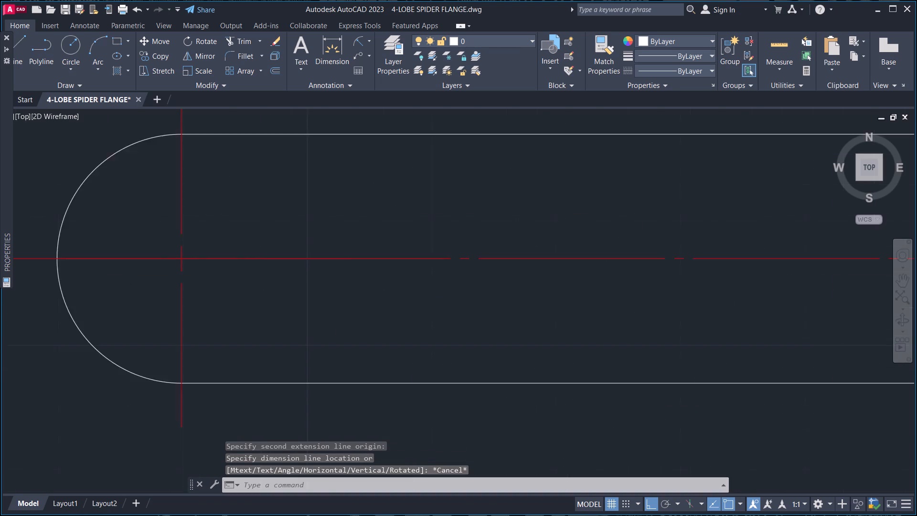
pyautogui.moveTo(190, 296); pyautogui.dragTo(503, 379, button='middle')
pyautogui.press('space')
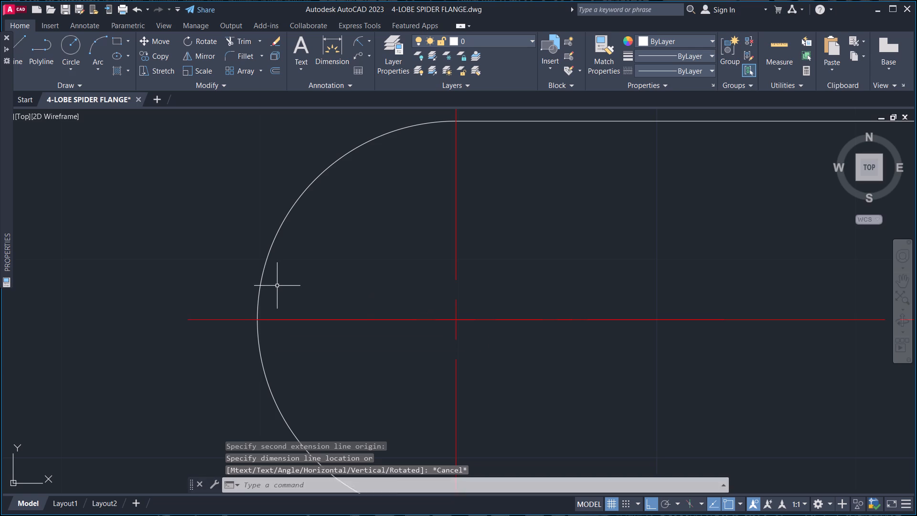
pyautogui.click(256, 321)
pyautogui.scroll(-3, 398, 313)
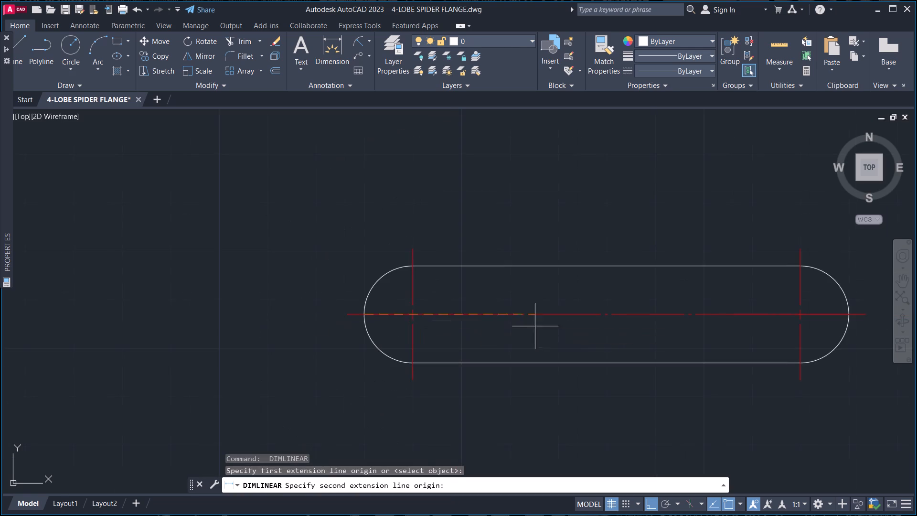
pyautogui.moveTo(539, 327); pyautogui.dragTo(150, 292, button='middle')
pyautogui.scroll(-4, 486, 293)
pyautogui.scroll(6, 448, 283)
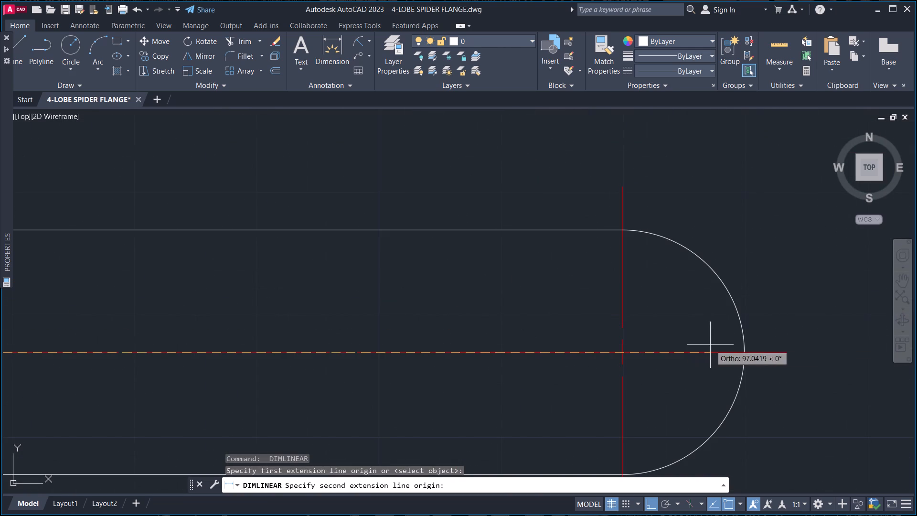
pyautogui.click(742, 354)
pyautogui.scroll(-2, 740, 355)
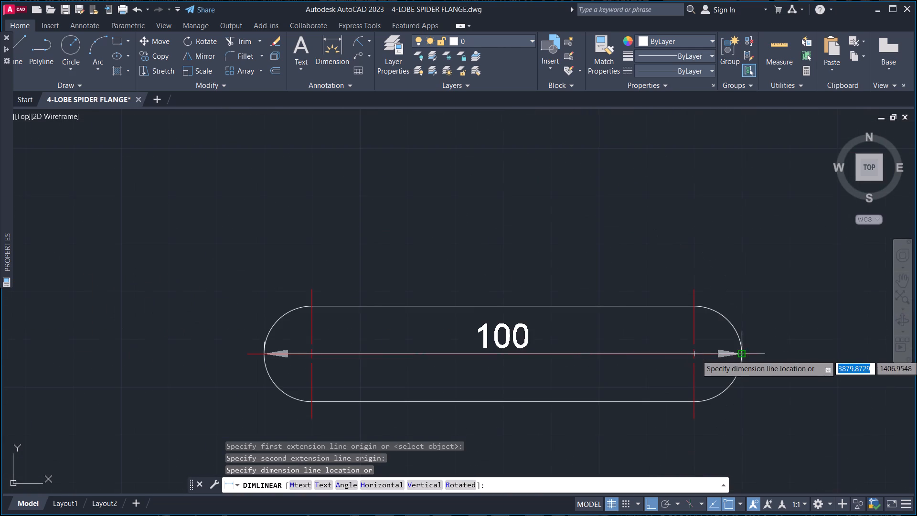
pyautogui.moveTo(576, 304); pyautogui.dragTo(493, 227, button='middle')
pyautogui.press('Escape')
pyautogui.press('Escape')
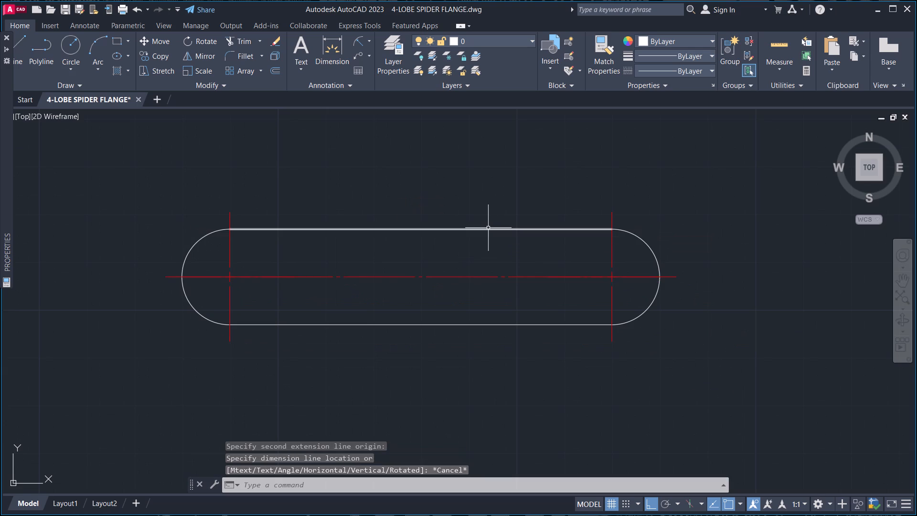
pyautogui.press('Escape')
pyautogui.press('Escape')
# Erase the R5 slot outline from the shaft's Ø70 section together with its radius dimension and short horizontal centerline.
pyautogui.scroll(-3, 369, 246)
pyautogui.moveTo(367, 258); pyautogui.dragTo(332, 298, button='middle')
pyautogui.scroll(3, 341, 165)
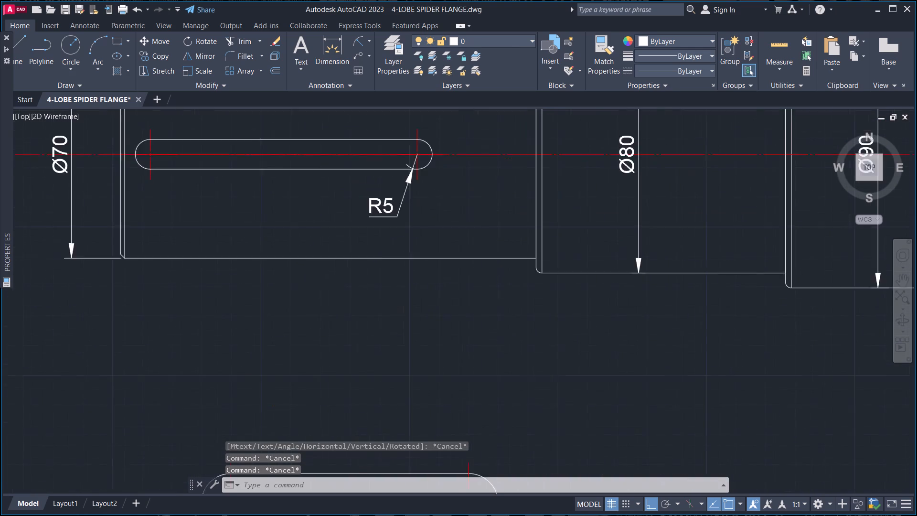
pyautogui.click(281, 197)
pyautogui.click(199, 165)
pyautogui.moveTo(265, 186); pyautogui.dragTo(385, 275, button='middle')
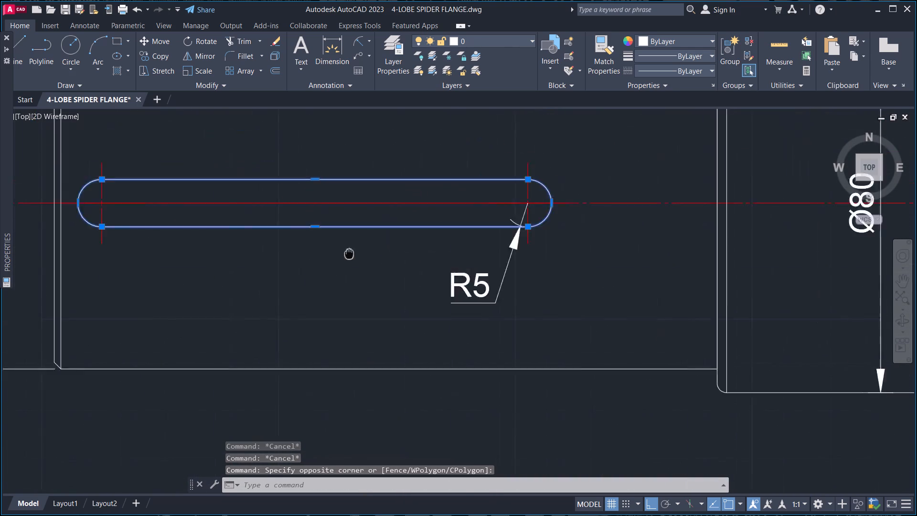
pyautogui.moveTo(385, 275); pyautogui.dragTo(388, 278, button='middle')
pyautogui.click(128, 174)
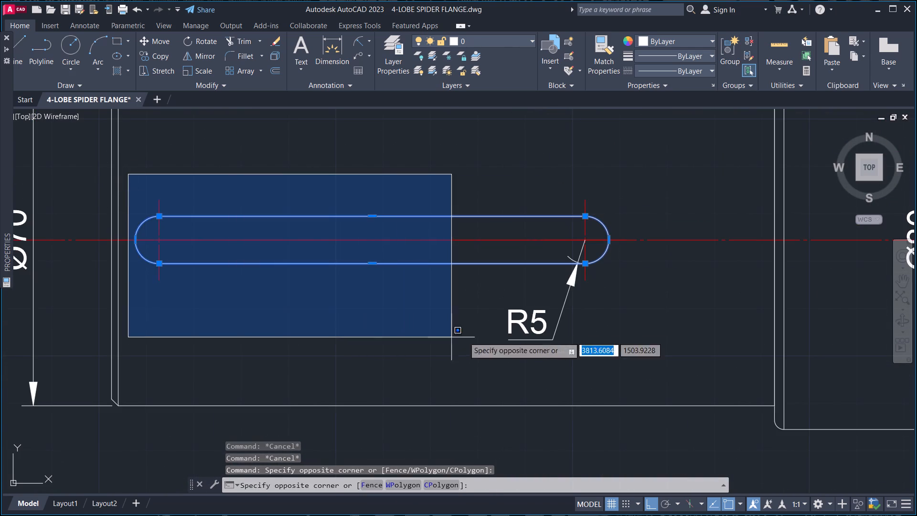
pyautogui.click(624, 333)
pyautogui.moveTo(621, 350); pyautogui.dragTo(589, 347)
pyautogui.click(432, 321)
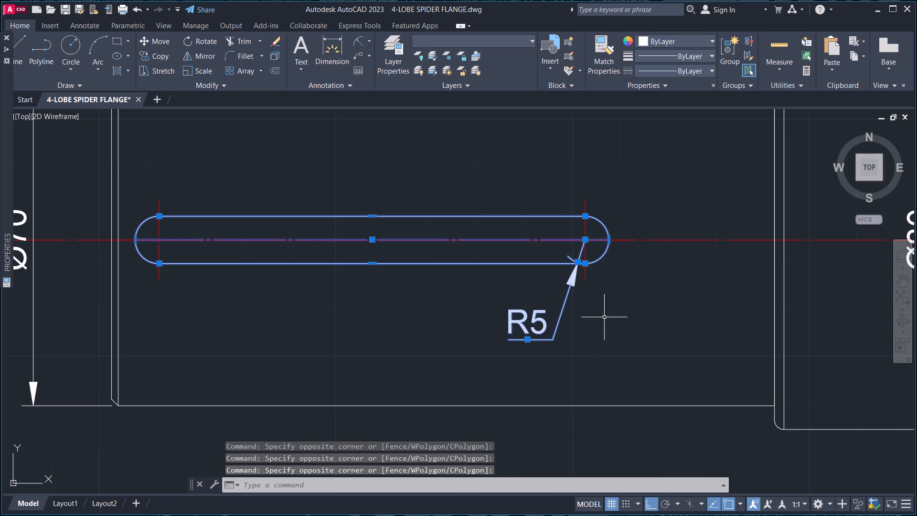
pyautogui.moveTo(604, 317); pyautogui.dragTo(495, 303, button='middle')
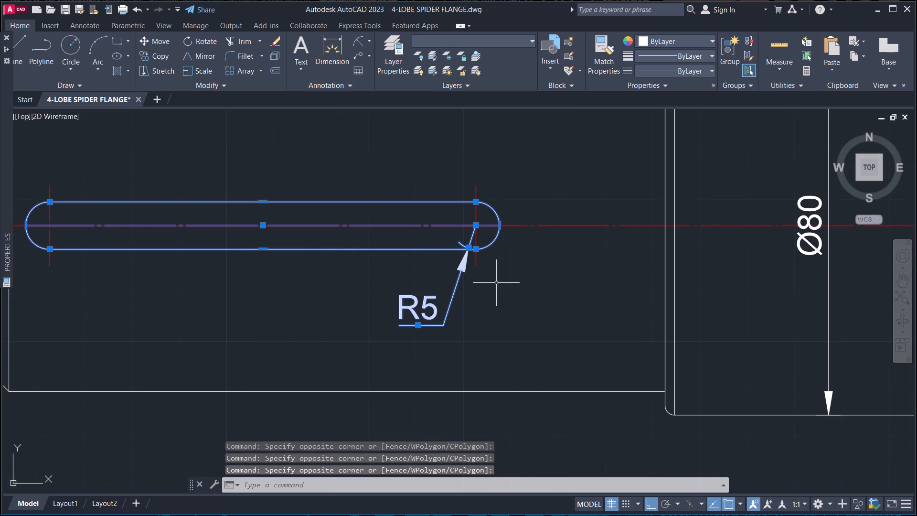
pyautogui.press('Delete')
# Erase the two leftover center marks of the old slot in the Ø70 section.
pyautogui.moveTo(484, 253); pyautogui.dragTo(480, 253)
pyautogui.click(383, 263)
pyautogui.moveTo(293, 293); pyautogui.dragTo(458, 283, button='middle')
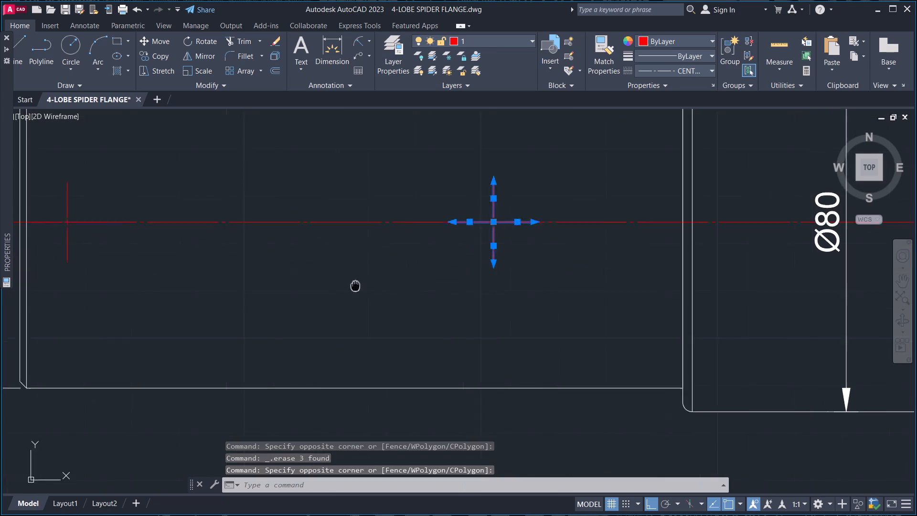
pyautogui.moveTo(458, 283); pyautogui.dragTo(563, 279, button='middle')
pyautogui.scroll(3, 357, 246)
pyautogui.moveTo(357, 246); pyautogui.dragTo(308, 245)
pyautogui.click(134, 221)
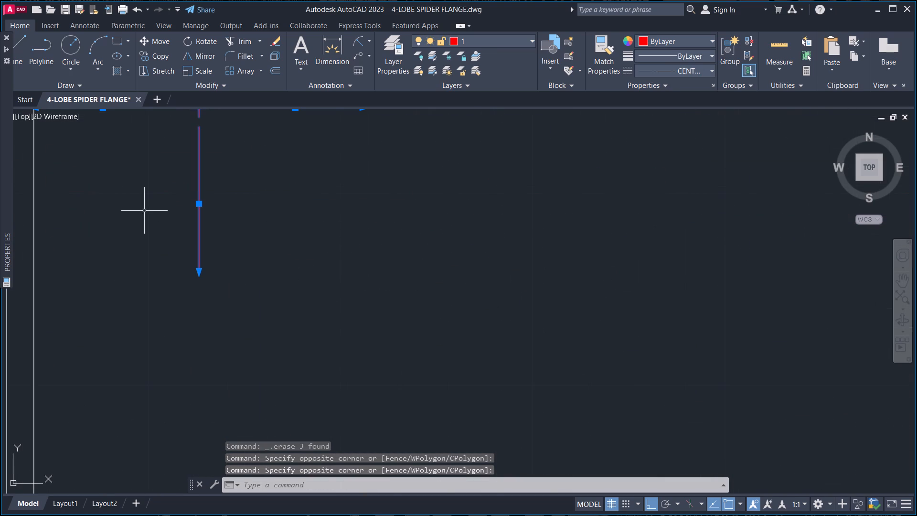
pyautogui.press('Delete')
# Move the new slot with its centerlines from its outer arc's outermost point to where the Ø70 end face meets the shaft centerline.
pyautogui.scroll(-5, 182, 210)
pyautogui.moveTo(309, 269); pyautogui.dragTo(311, 268, button='middle')
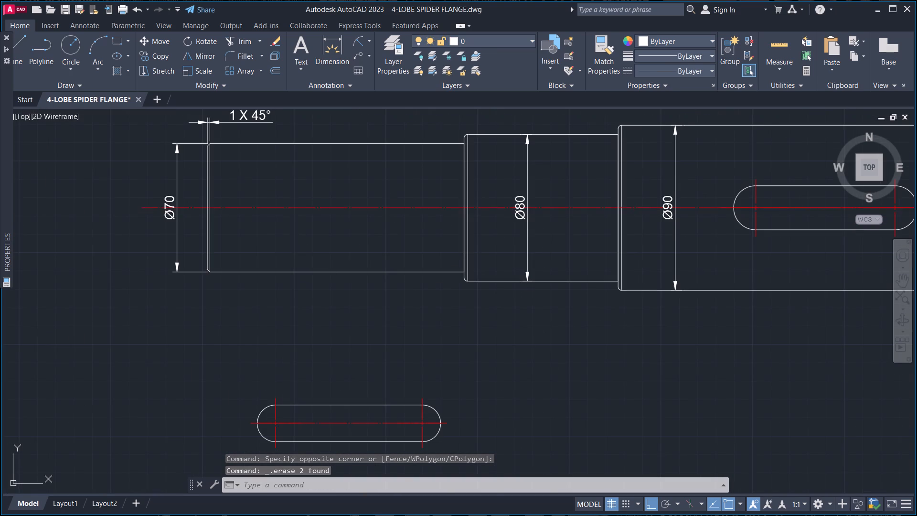
pyautogui.moveTo(311, 268); pyautogui.dragTo(342, 211, button='middle')
pyautogui.click(252, 312)
pyautogui.click(528, 412)
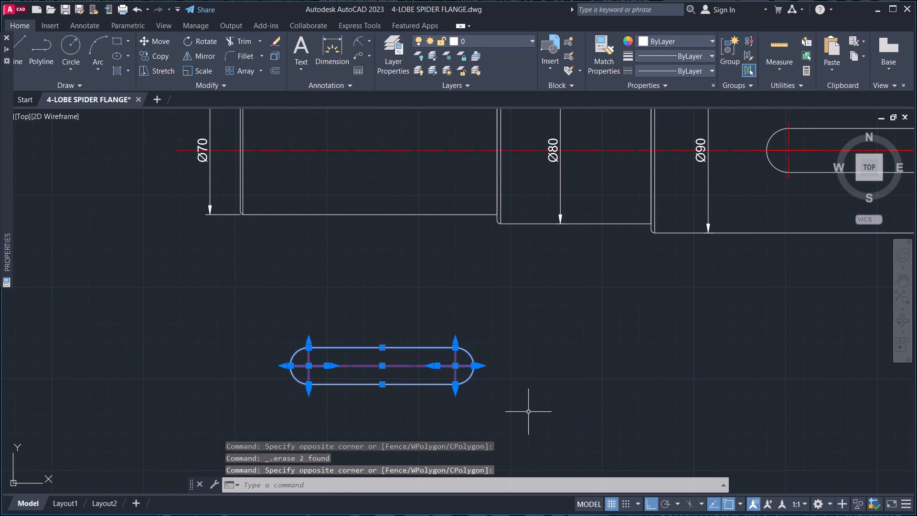
pyautogui.press('m')
pyautogui.press('space')
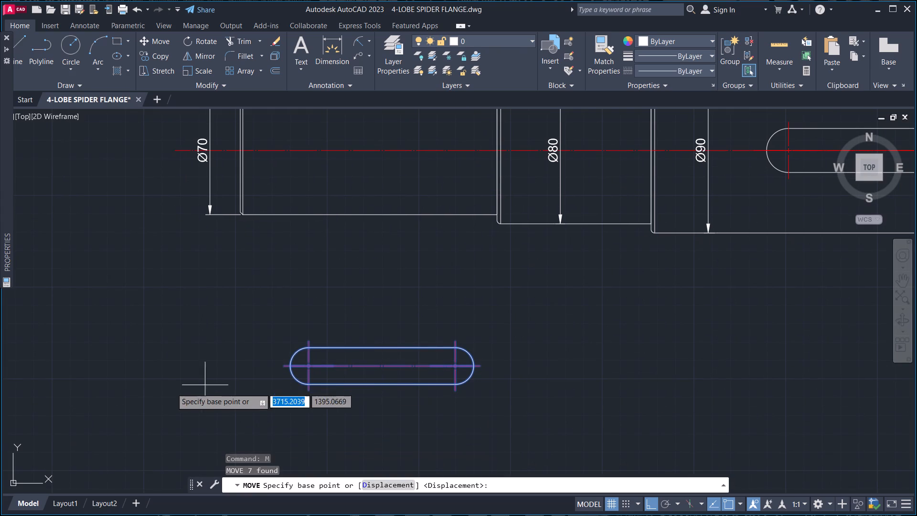
pyautogui.scroll(3, 287, 371)
pyautogui.click(297, 352)
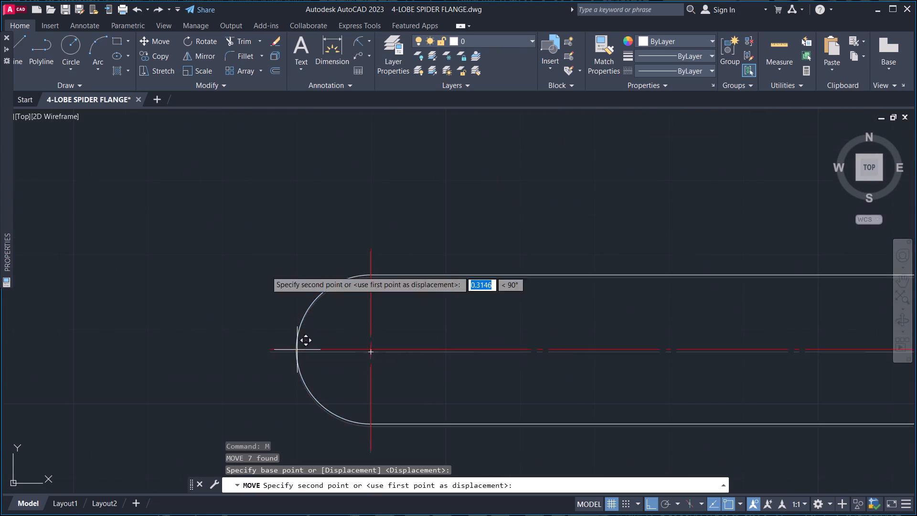
pyautogui.scroll(-3, 266, 271)
pyautogui.moveTo(262, 254); pyautogui.dragTo(297, 378, button='middle')
pyautogui.moveTo(254, 244); pyautogui.dragTo(294, 386, button='middle')
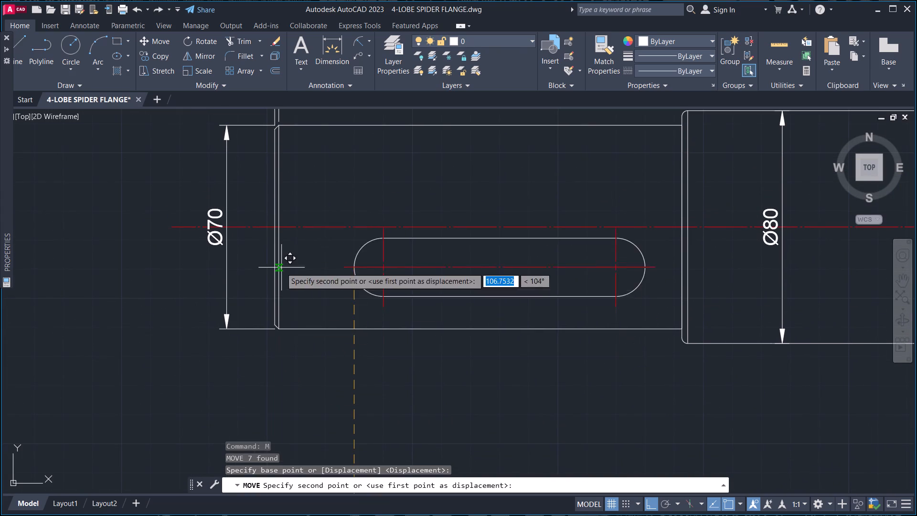
pyautogui.scroll(4, 273, 219)
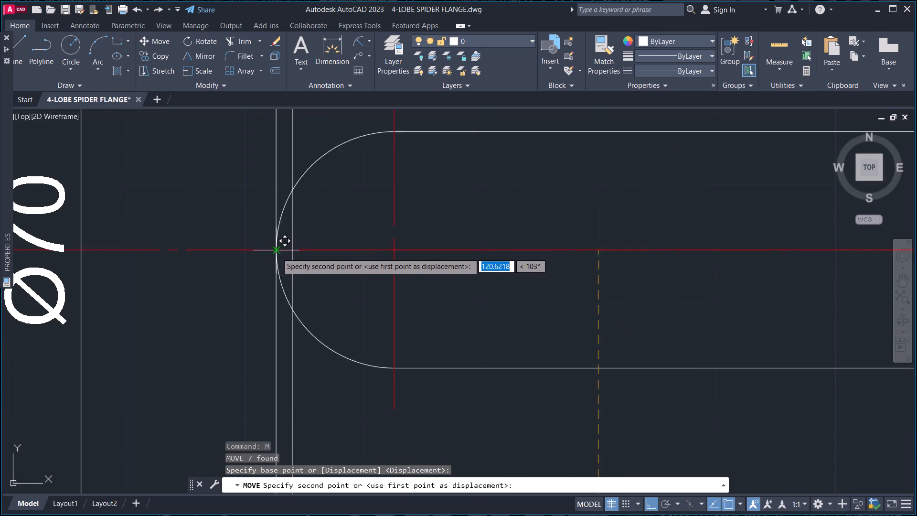
pyautogui.click(276, 251)
# Move the same slot and its centerlines 5 units along the shaft axis, inward from the Ø70 end face.
pyautogui.scroll(-4, 312, 242)
pyautogui.moveTo(393, 243); pyautogui.dragTo(217, 248, button='middle')
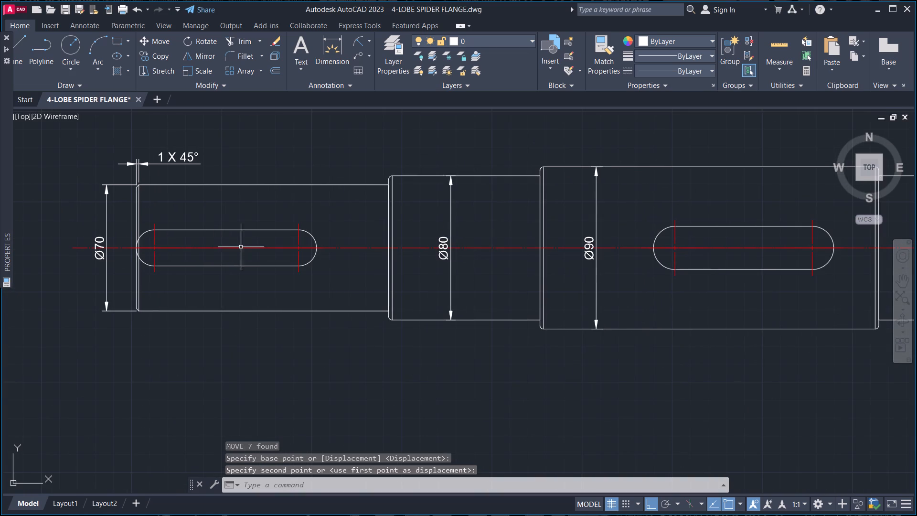
pyautogui.write('M P')
pyautogui.press('space')
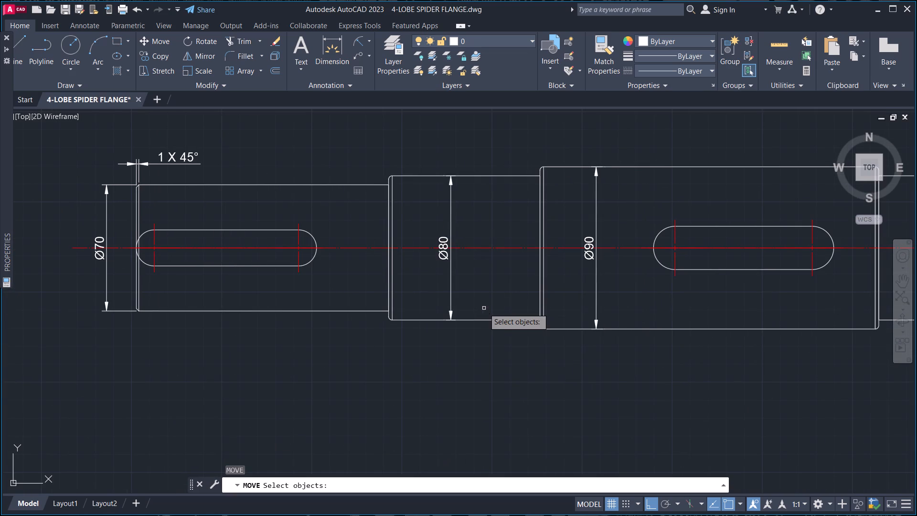
pyautogui.press('space')
pyautogui.click(195, 358)
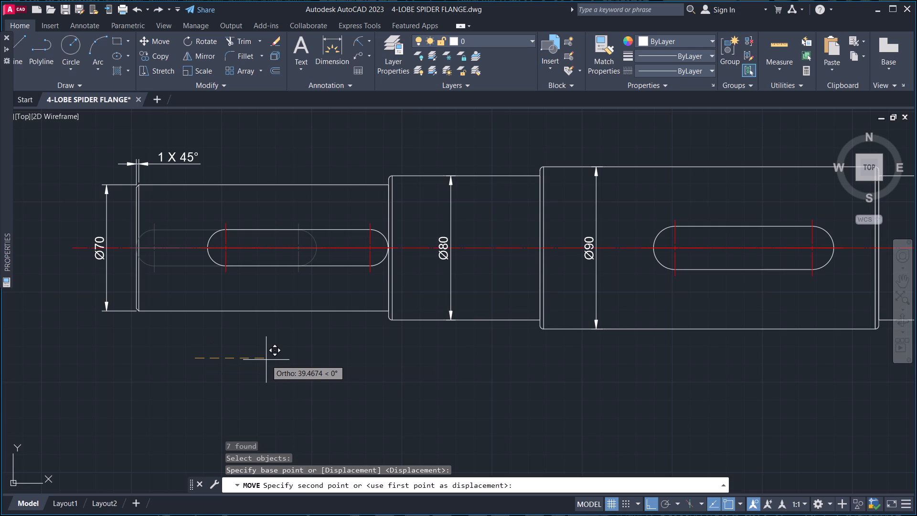
pyautogui.press('5')
pyautogui.press('Return')
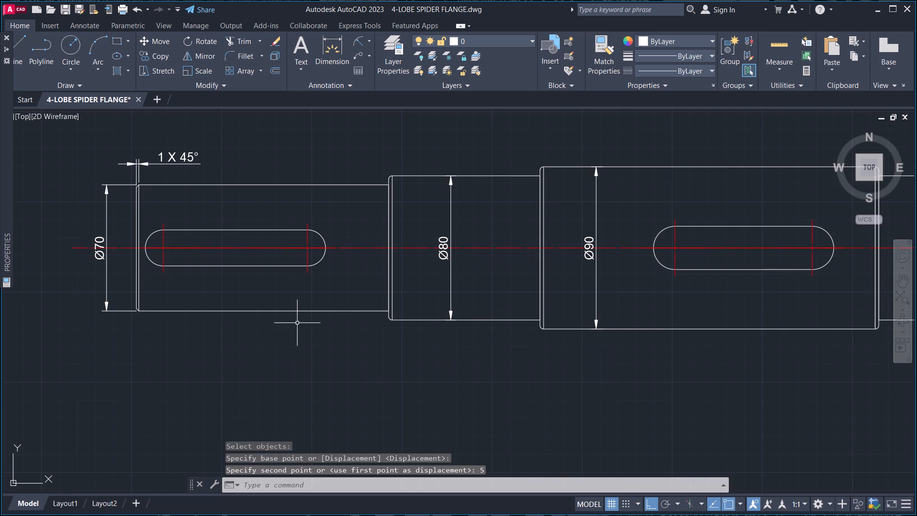
pyautogui.press('Escape')
# Add a radius dimension to the inner end arc of the Ø70 section's slot, with the text placed below the slot.
pyautogui.moveTo(224, 266); pyautogui.dragTo(298, 285, button='middle')
pyautogui.scroll(2, 301, 286)
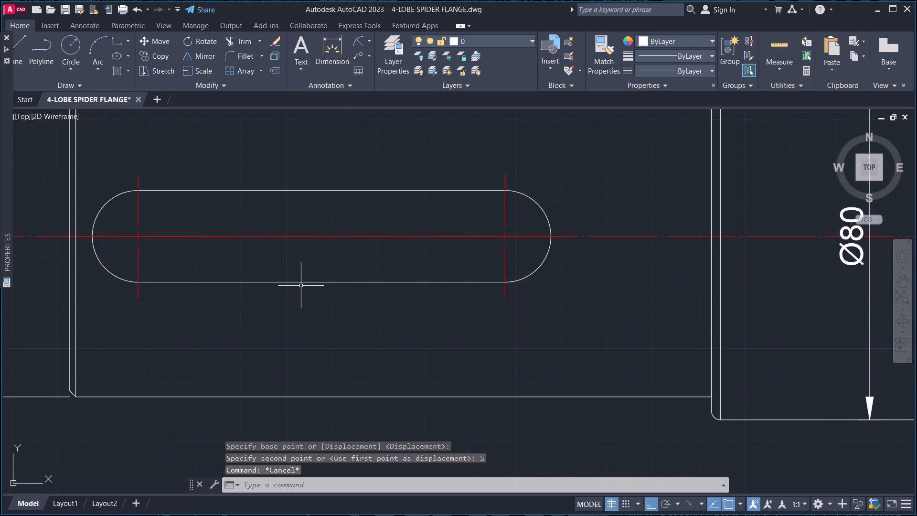
pyautogui.moveTo(314, 322); pyautogui.dragTo(339, 256, button='middle')
pyautogui.moveTo(191, 303); pyautogui.dragTo(145, 343, button='middle')
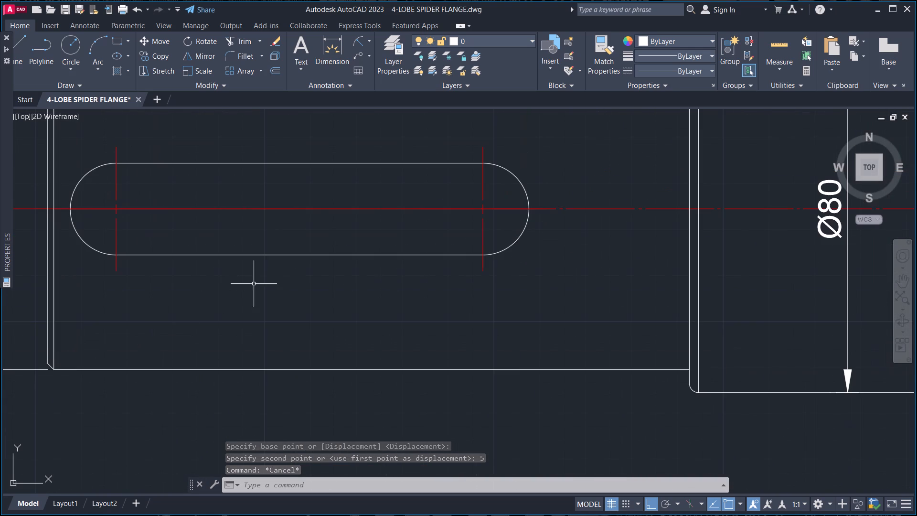
pyautogui.click(358, 41)
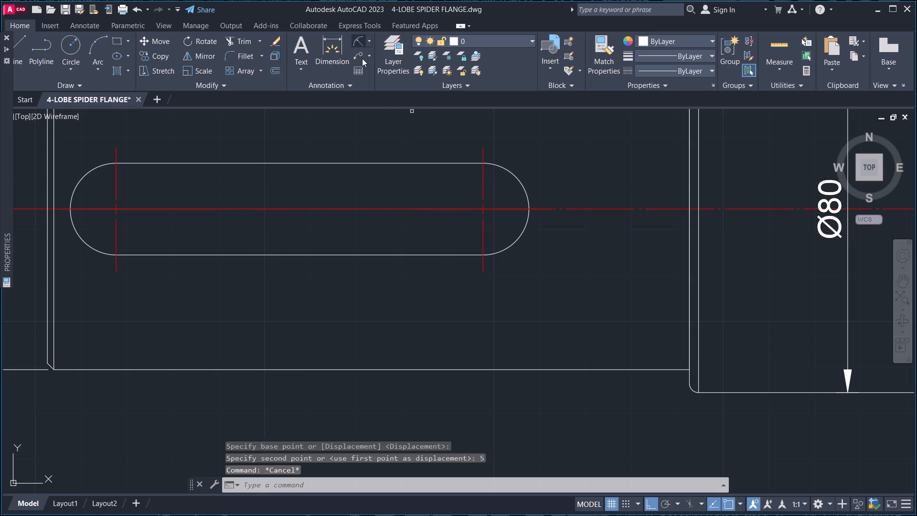
pyautogui.click(516, 243)
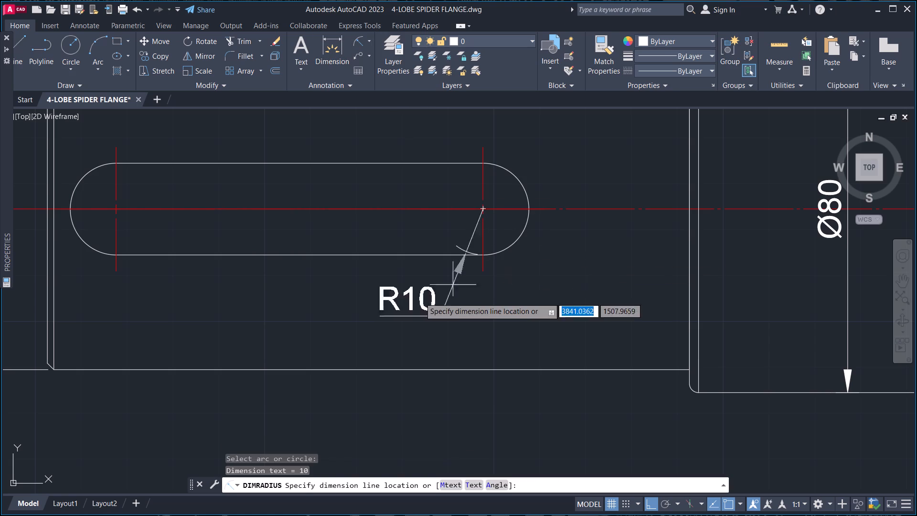
pyautogui.click(436, 314)
# Add a radius dimension to the Ø90 section slot's end arc nearer the final Ø80 section, placing the text below the slot.
pyautogui.scroll(-3, 512, 304)
pyautogui.moveTo(527, 304); pyautogui.dragTo(297, 290, button='middle')
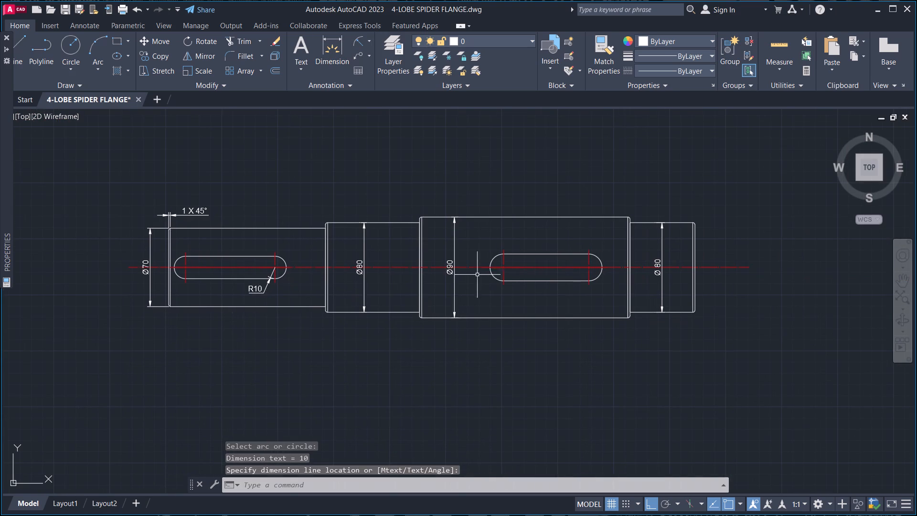
pyautogui.press('space')
pyautogui.scroll(2, 638, 272)
pyautogui.click(540, 277)
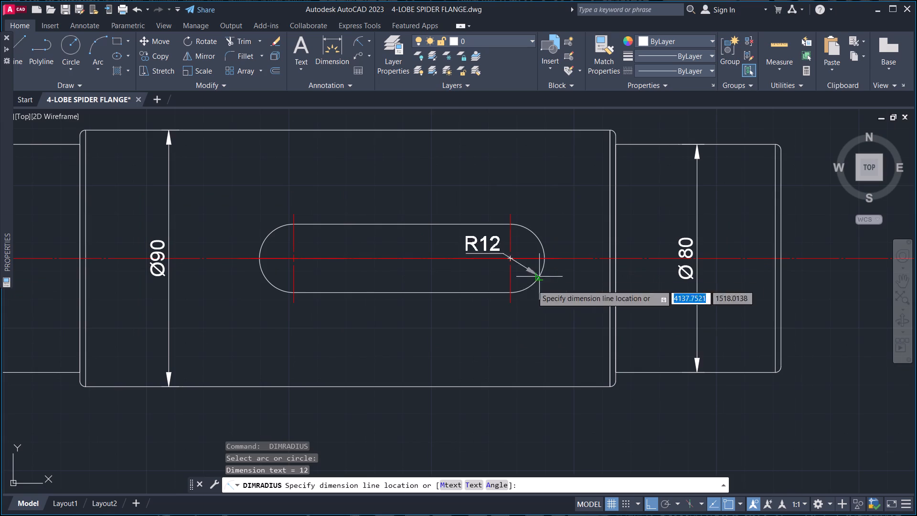
pyautogui.click(457, 328)
# Add a radius dimension to the upper corner fillet where the Ø70 section meets the Ø80 section, placing it above the shaft.
pyautogui.scroll(-2, 493, 326)
pyautogui.moveTo(494, 325); pyautogui.dragTo(577, 321, button='middle')
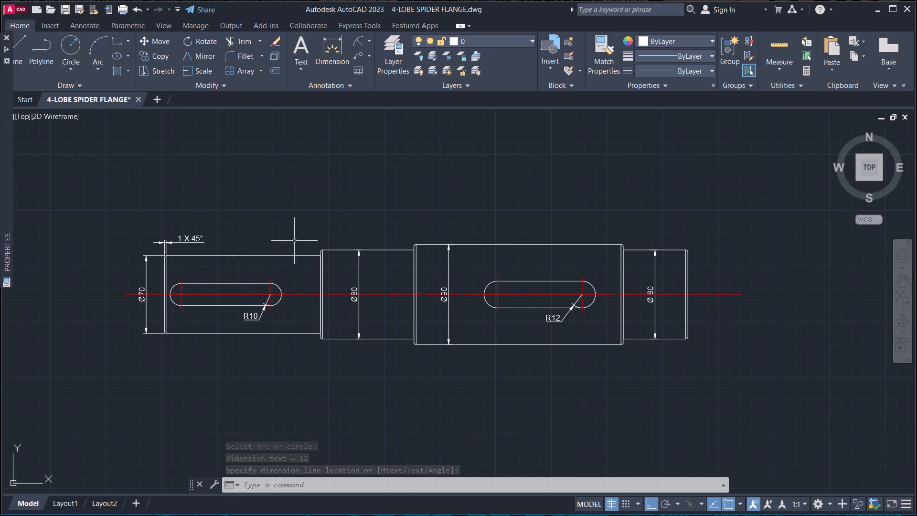
pyautogui.press('space')
pyautogui.scroll(3, 303, 242)
pyautogui.click(370, 274)
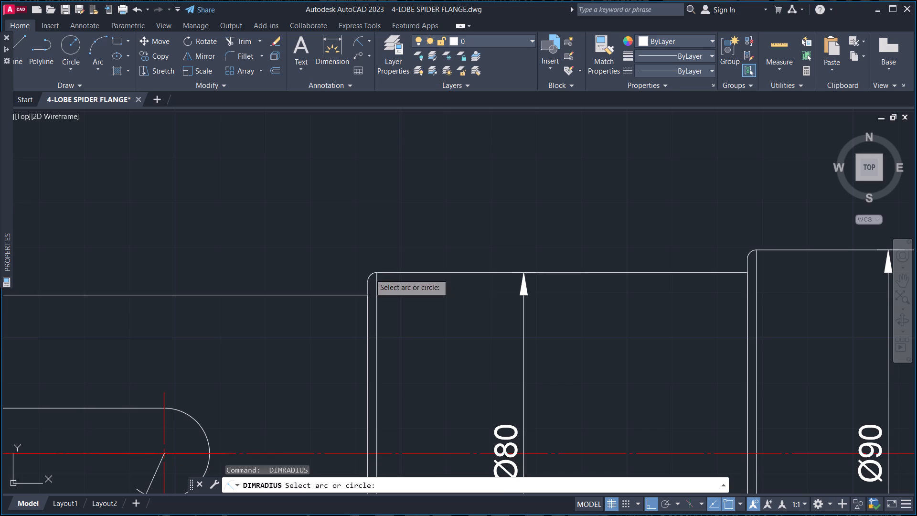
pyautogui.click(312, 215)
# Add a radius dimension to the Ø90 section's upper fillet next to the first Ø80 section, aligned with the previous fillet dimension.
pyautogui.scroll(-2, 353, 204)
pyautogui.moveTo(382, 203); pyautogui.dragTo(253, 250, button='middle')
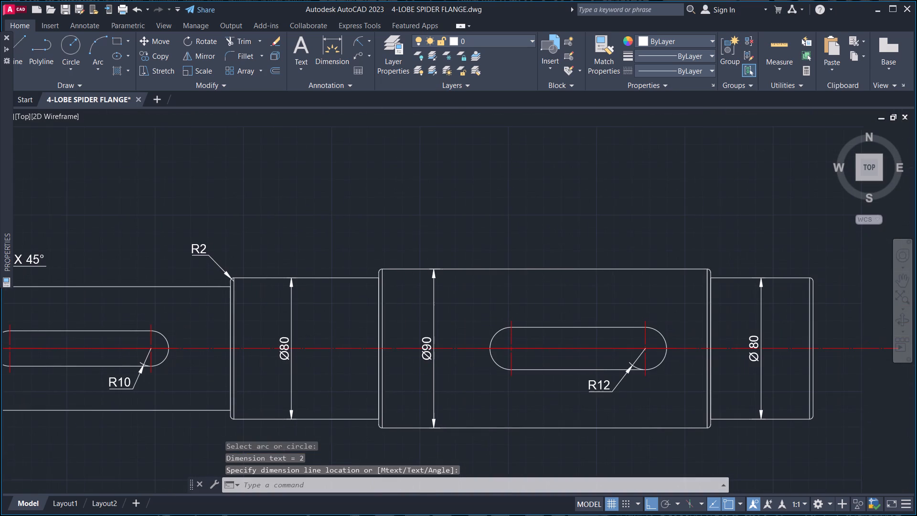
pyautogui.press('space')
pyautogui.scroll(2, 376, 274)
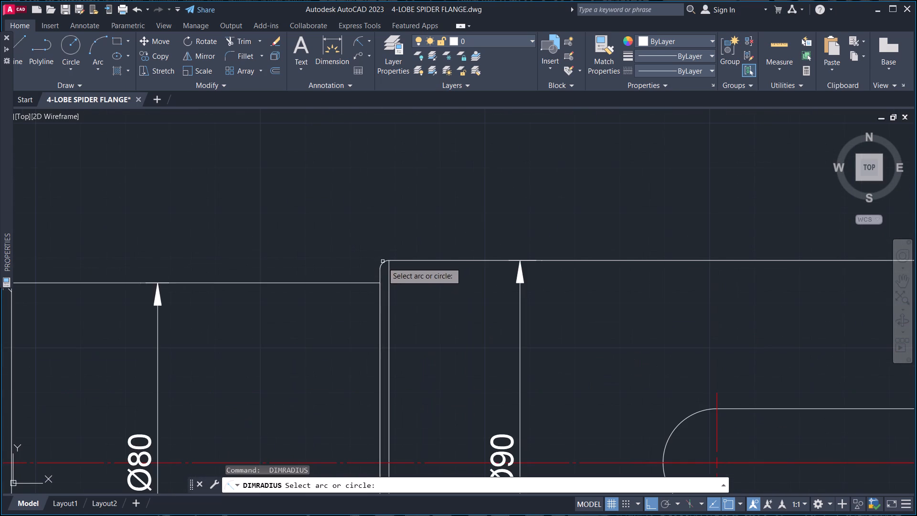
pyautogui.click(383, 263)
pyautogui.moveTo(291, 228); pyautogui.dragTo(475, 245, button='middle')
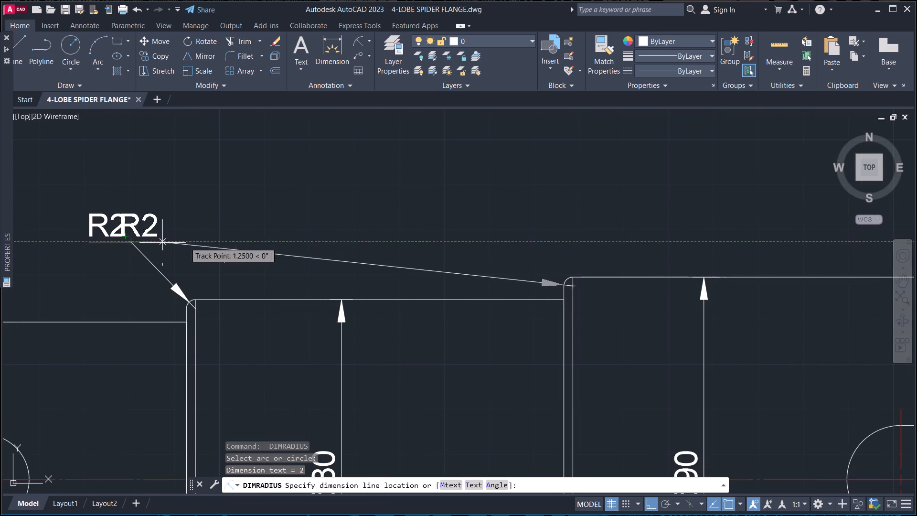
pyautogui.click(523, 245)
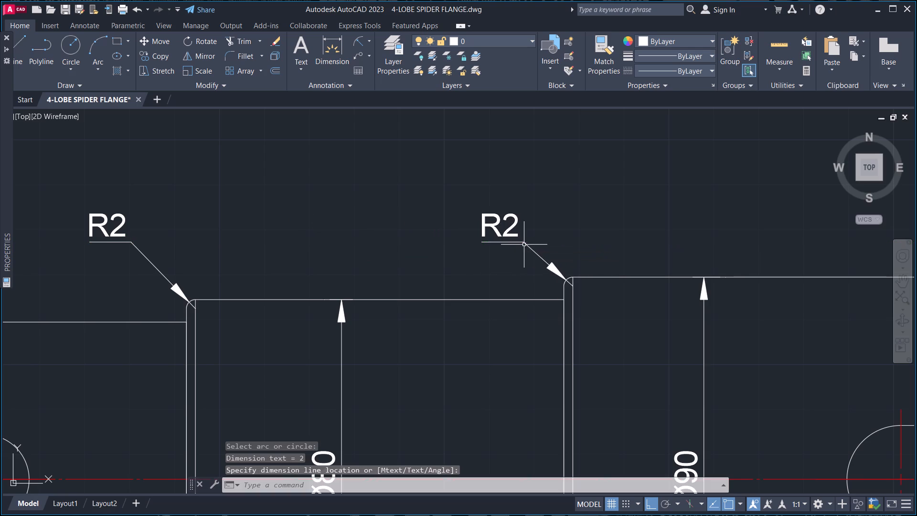
# Add a radius dimension to the Ø90 section's upper fillet beside the final Ø80 section, level with the other fillet dimension on that section.
pyautogui.moveTo(572, 252); pyautogui.dragTo(366, 271, button='middle')
pyautogui.scroll(-3, 366, 271)
pyautogui.moveTo(448, 267); pyautogui.dragTo(452, 235, button='middle')
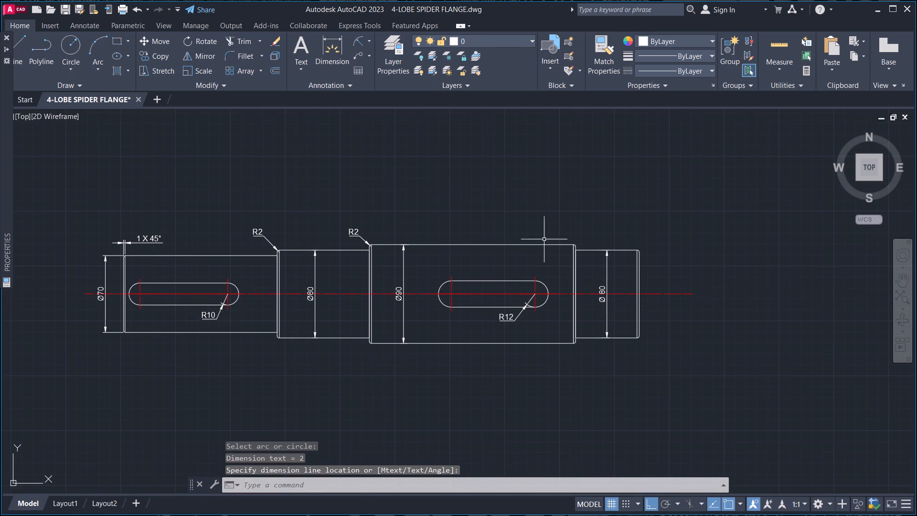
pyautogui.press('space')
pyautogui.scroll(4, 596, 232)
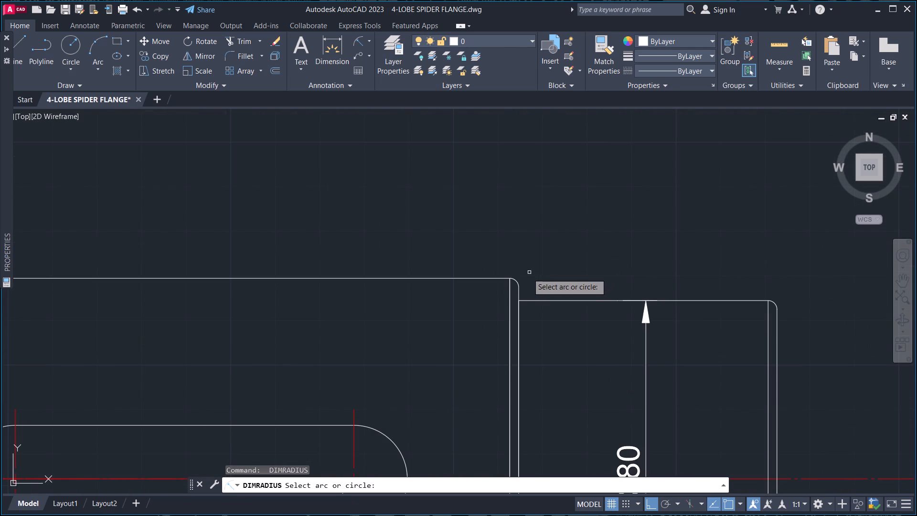
pyautogui.click(517, 280)
pyautogui.scroll(-3, 390, 223)
pyautogui.moveTo(386, 223); pyautogui.dragTo(498, 258, button='middle')
pyautogui.scroll(4, 341, 269)
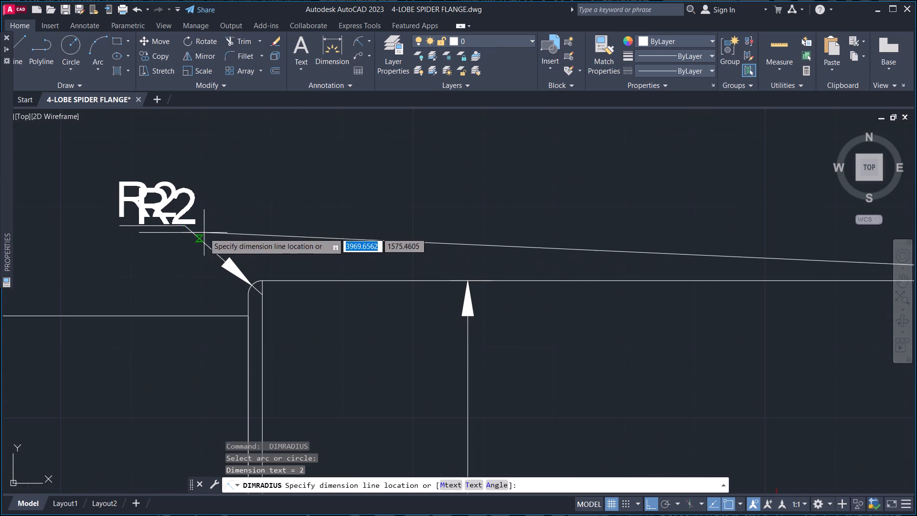
pyautogui.scroll(-3, 512, 233)
pyautogui.moveTo(594, 227); pyautogui.dragTo(271, 231, button='middle')
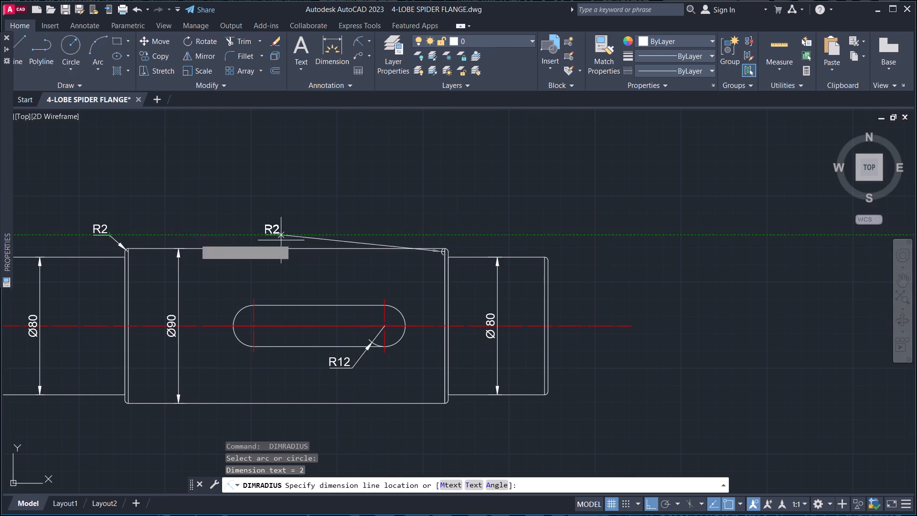
pyautogui.click(430, 234)
pyautogui.moveTo(459, 236); pyautogui.dragTo(502, 235, button='middle')
pyautogui.scroll(2, 485, 242)
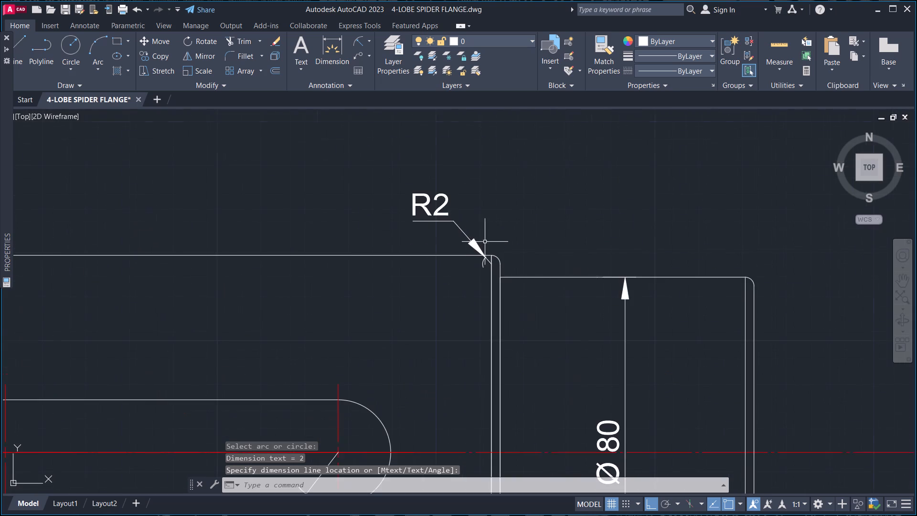
pyautogui.scroll(2, 472, 251)
pyautogui.moveTo(503, 277); pyautogui.dragTo(490, 315, button='middle')
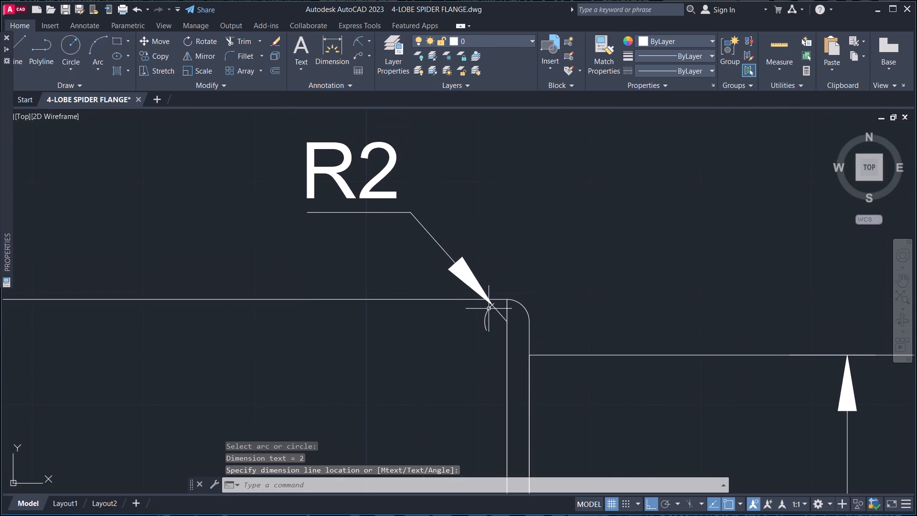
# Move the R2 dimension text at the Ø90 section's upper fillet beside the final Ø80 section across to above that Ø80 section.
pyautogui.scroll(2, 489, 302)
pyautogui.click(490, 299)
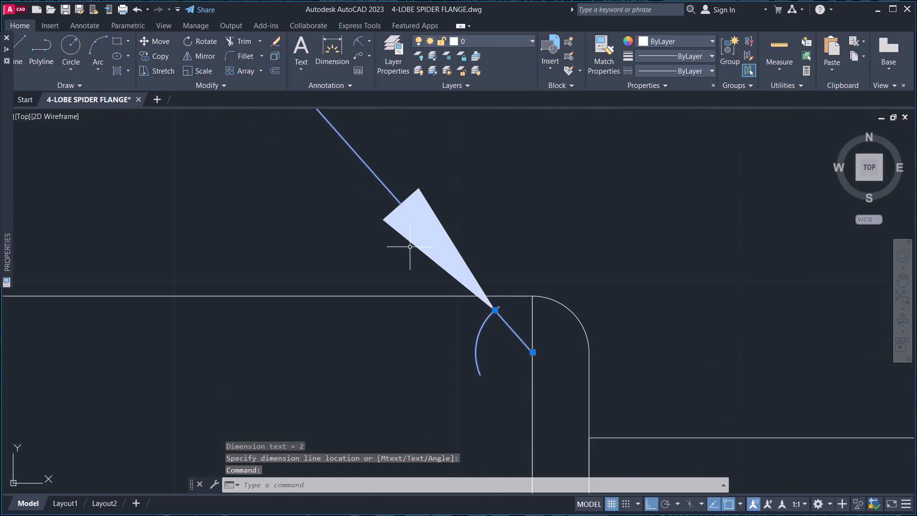
pyautogui.press('Escape')
pyautogui.scroll(-4, 403, 222)
pyautogui.moveTo(420, 211); pyautogui.dragTo(395, 237, button='middle')
pyautogui.moveTo(389, 216); pyautogui.dragTo(376, 218)
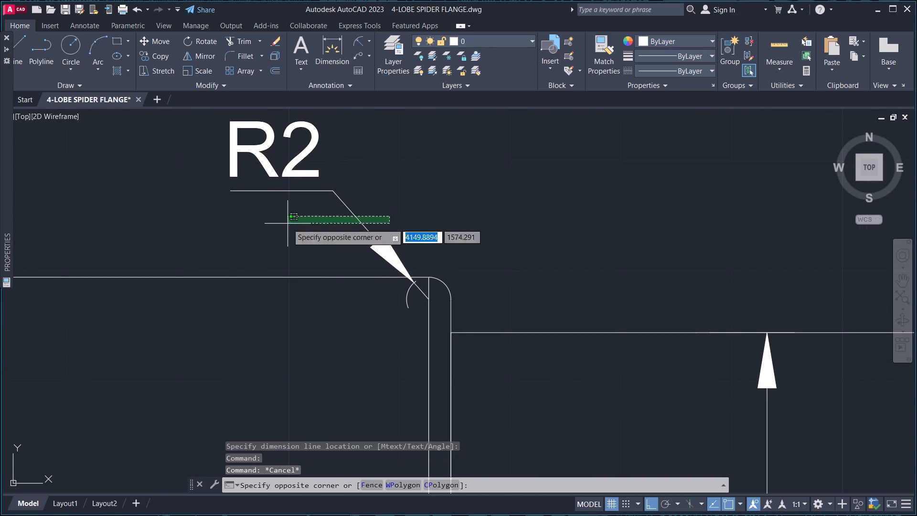
pyautogui.click(288, 224)
pyautogui.click(273, 191)
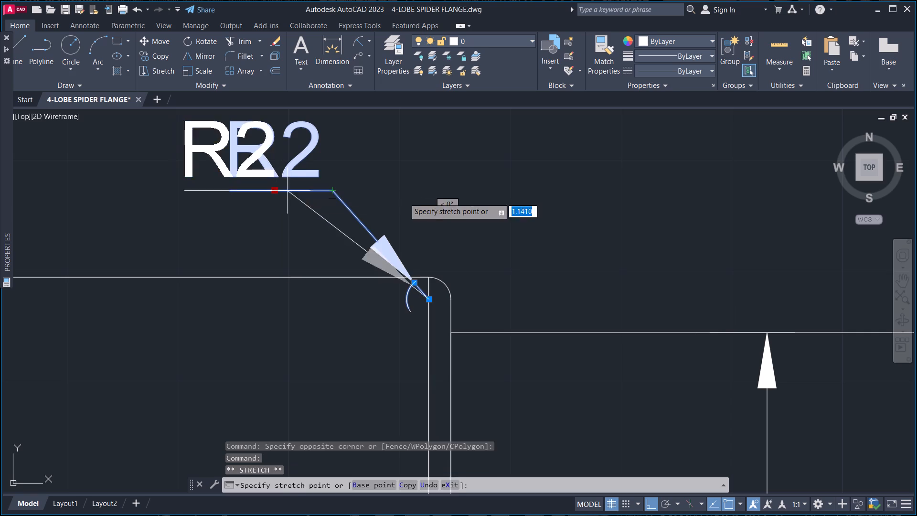
pyautogui.click(525, 208)
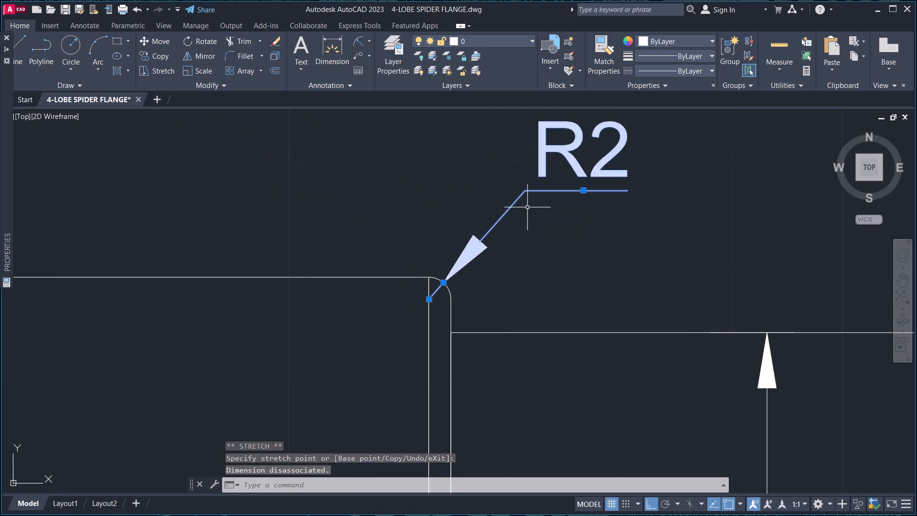
pyautogui.scroll(-2, 527, 207)
pyautogui.moveTo(561, 218); pyautogui.dragTo(473, 244, button='middle')
pyautogui.press('Escape')
# Add a horizontal dimension from the Ø70 section's end face to the near end of its slot, placed just below the shaft.
pyautogui.scroll(-3, 329, 226)
pyautogui.moveTo(296, 241); pyautogui.dragTo(359, 246, button='middle')
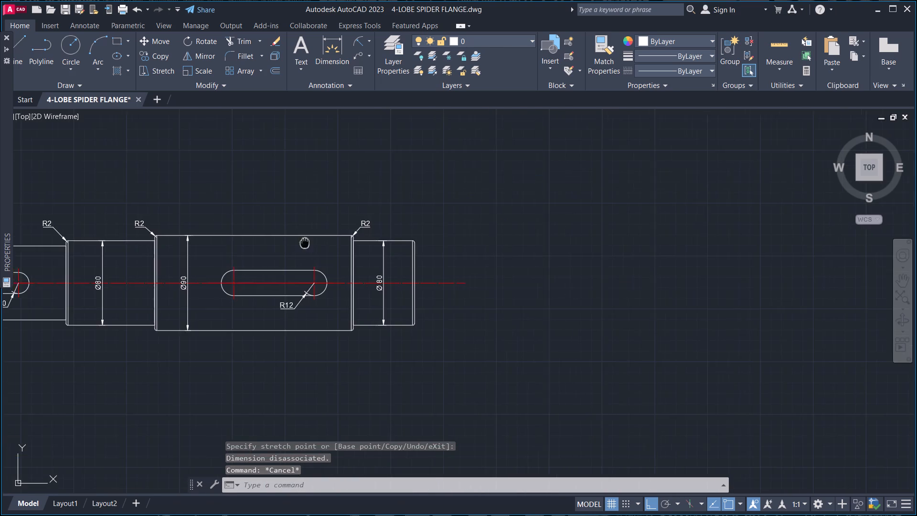
pyautogui.moveTo(359, 246); pyautogui.dragTo(467, 254, button='middle')
pyautogui.moveTo(238, 435); pyautogui.dragTo(356, 384, button='middle')
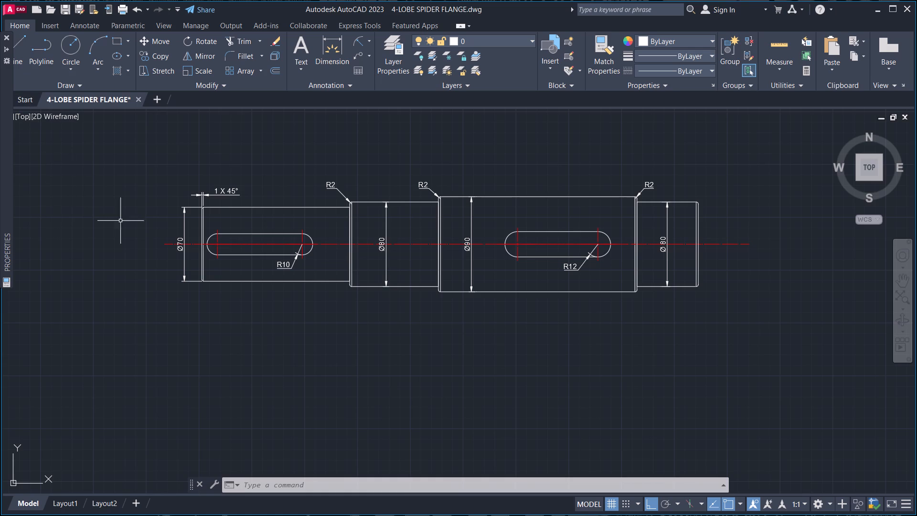
pyautogui.moveTo(214, 285); pyautogui.dragTo(219, 238, button='middle')
pyautogui.click(338, 52)
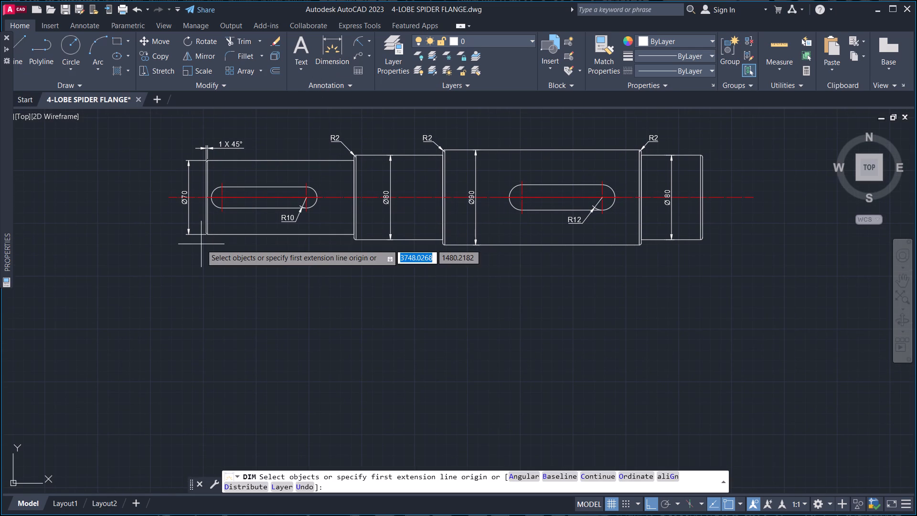
pyautogui.scroll(3, 205, 240)
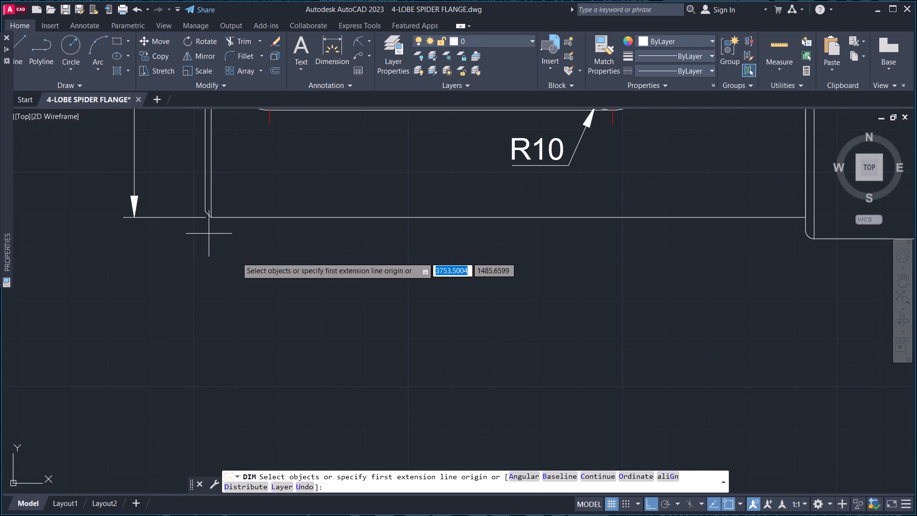
pyautogui.moveTo(239, 269); pyautogui.dragTo(281, 369, button='middle')
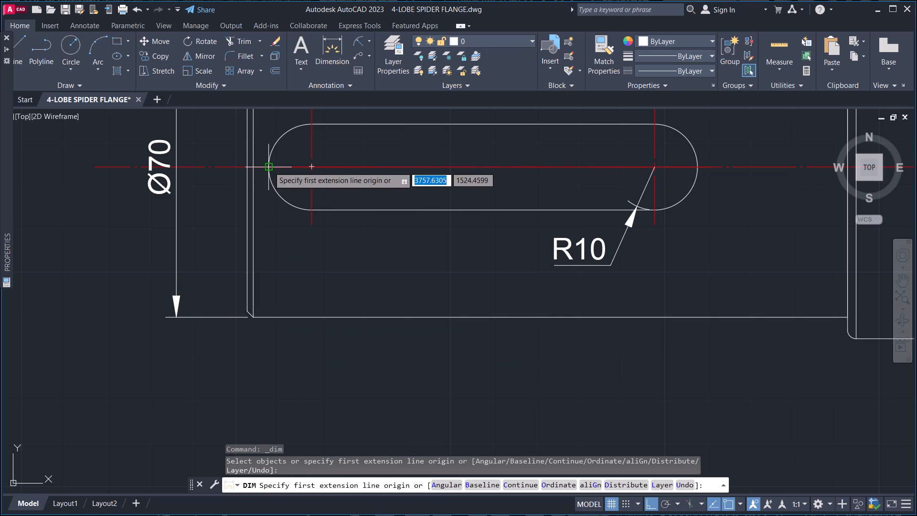
pyautogui.click(269, 167)
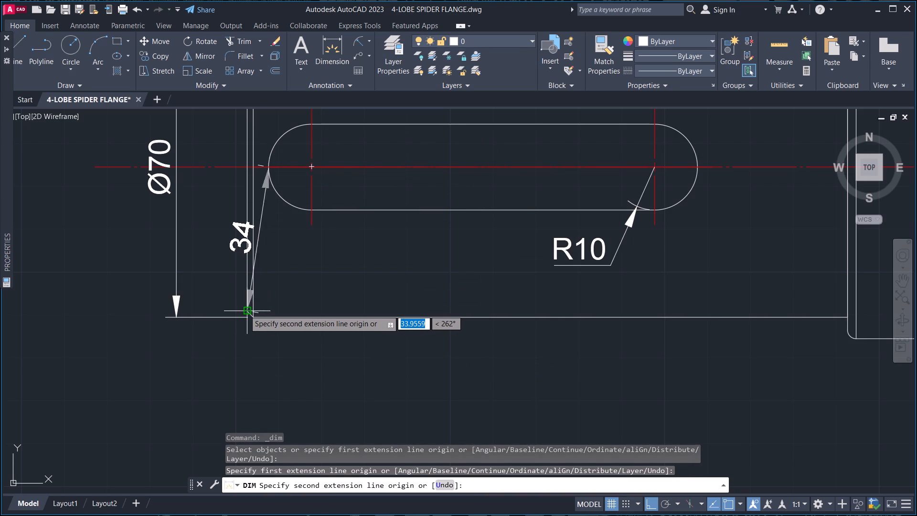
pyautogui.click(245, 310)
pyautogui.moveTo(252, 371); pyautogui.dragTo(235, 285, button='middle')
pyautogui.click(235, 295)
# Dimension the overall length of the Ø70 section's slot, placing it below the end-face offset dimension.
pyautogui.moveTo(337, 292); pyautogui.dragTo(282, 343, button='middle')
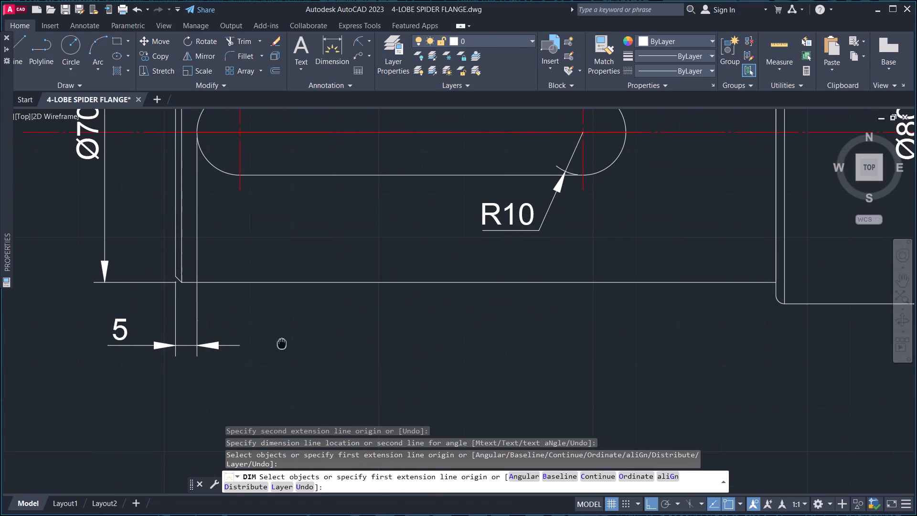
pyautogui.click(198, 136)
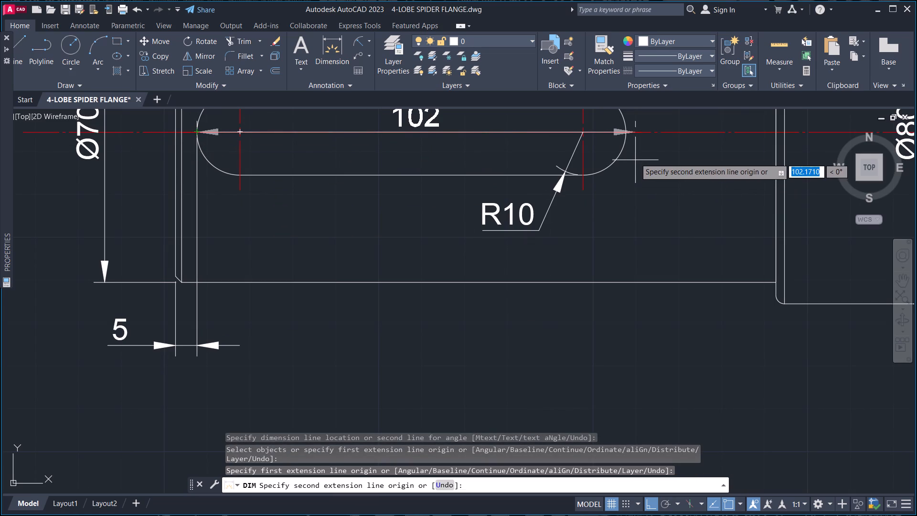
pyautogui.click(628, 131)
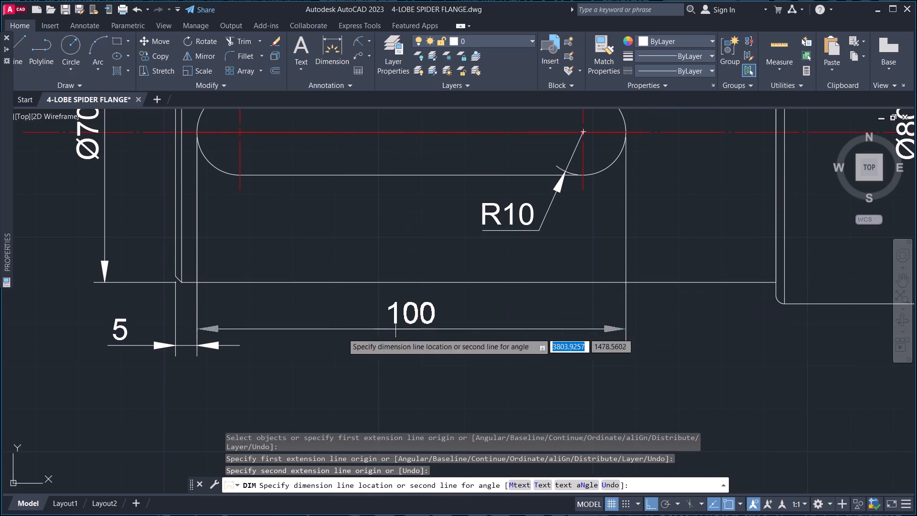
pyautogui.moveTo(262, 385); pyautogui.dragTo(253, 280, button='middle')
pyautogui.click(248, 331)
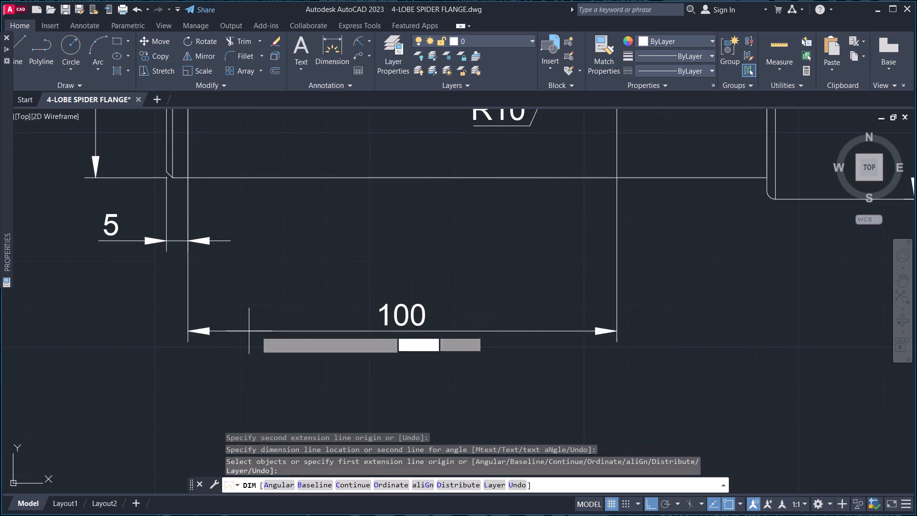
# Dimension the length of the first Ø80 section below the shaft, aligned with the slot length dimension.
pyautogui.moveTo(437, 323); pyautogui.dragTo(191, 334, button='middle')
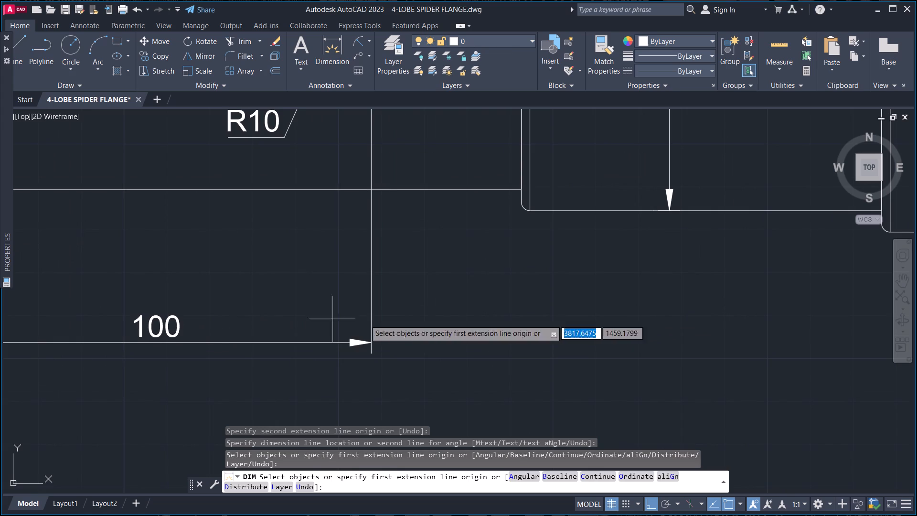
pyautogui.moveTo(469, 337); pyautogui.dragTo(234, 319, button='middle')
pyautogui.scroll(-1, 353, 298)
pyautogui.moveTo(356, 293); pyautogui.dragTo(234, 311, button='middle')
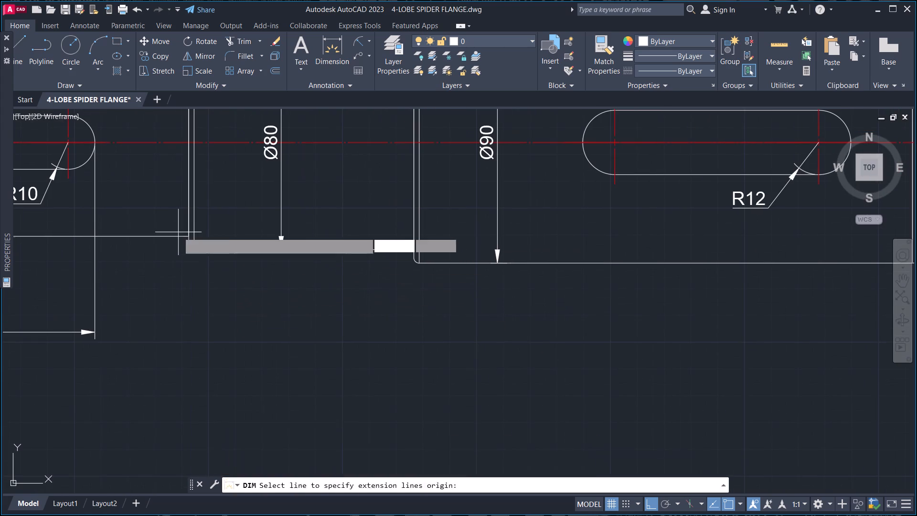
pyautogui.scroll(3, 187, 236)
pyautogui.click(190, 230)
pyautogui.scroll(-2, 372, 272)
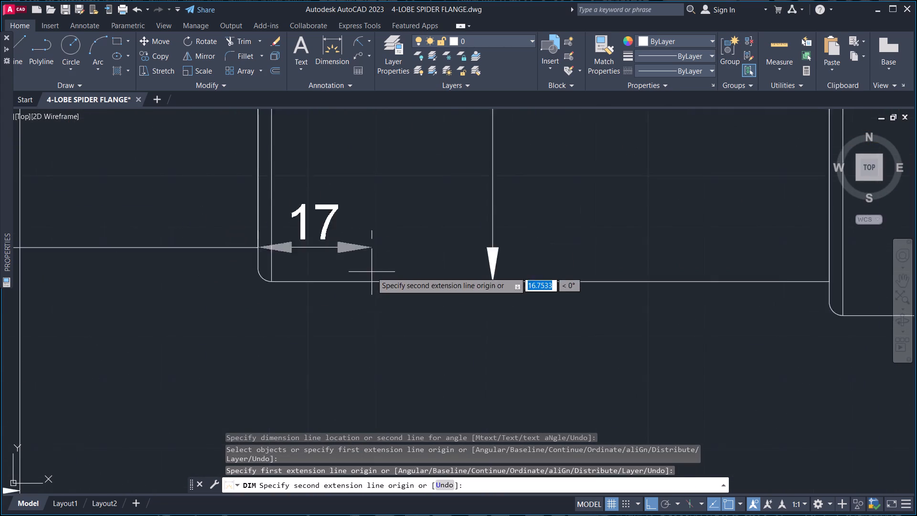
pyautogui.scroll(-1, 373, 272)
pyautogui.moveTo(472, 293); pyautogui.dragTo(154, 275, button='middle')
pyautogui.scroll(1, 363, 264)
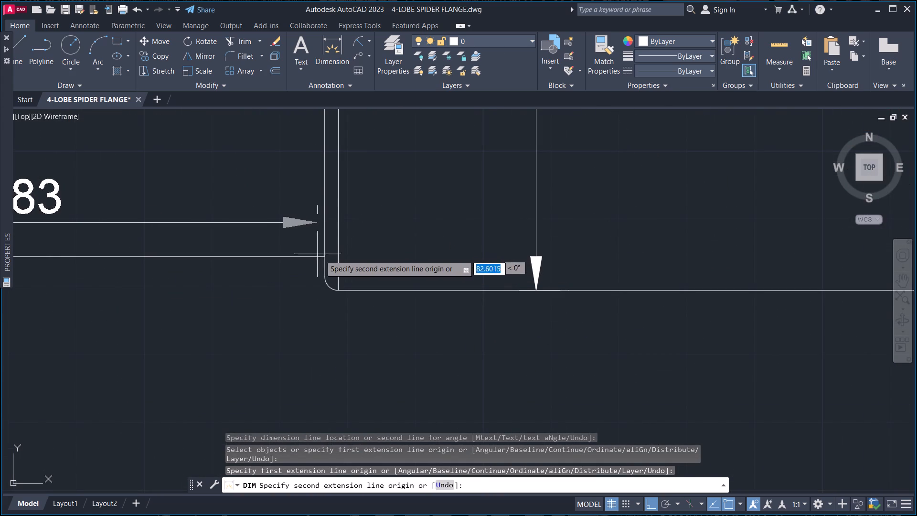
pyautogui.click(324, 255)
pyautogui.scroll(-4, 202, 343)
pyautogui.moveTo(206, 344); pyautogui.dragTo(280, 322, button='middle')
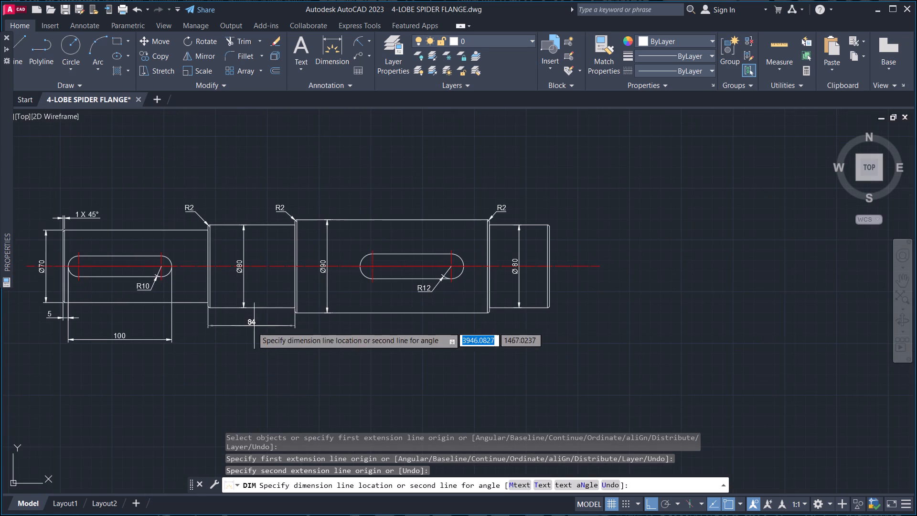
pyautogui.click(171, 339)
# Dimension the length of the Ø90 section below the shaft, in line with the first Ø80 section's length dimension.
pyautogui.moveTo(277, 336); pyautogui.dragTo(168, 327, button='middle')
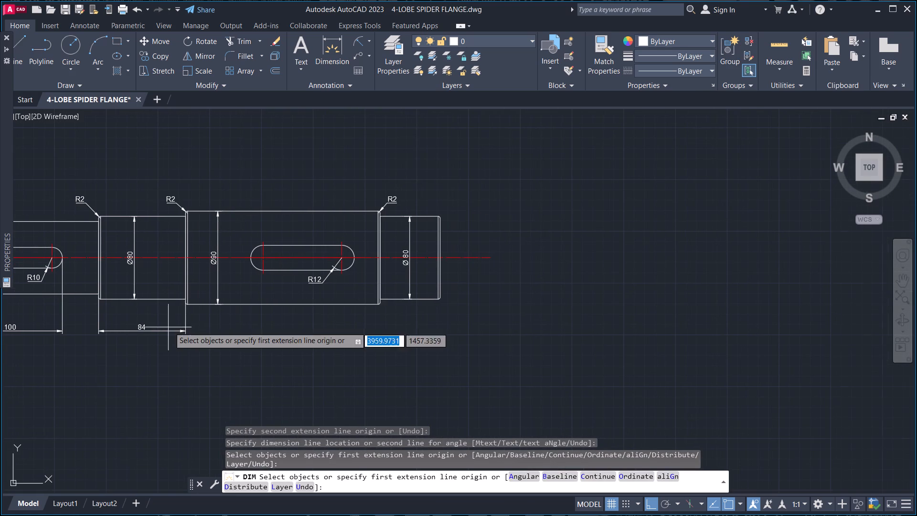
pyautogui.moveTo(299, 335); pyautogui.dragTo(139, 314, button='middle')
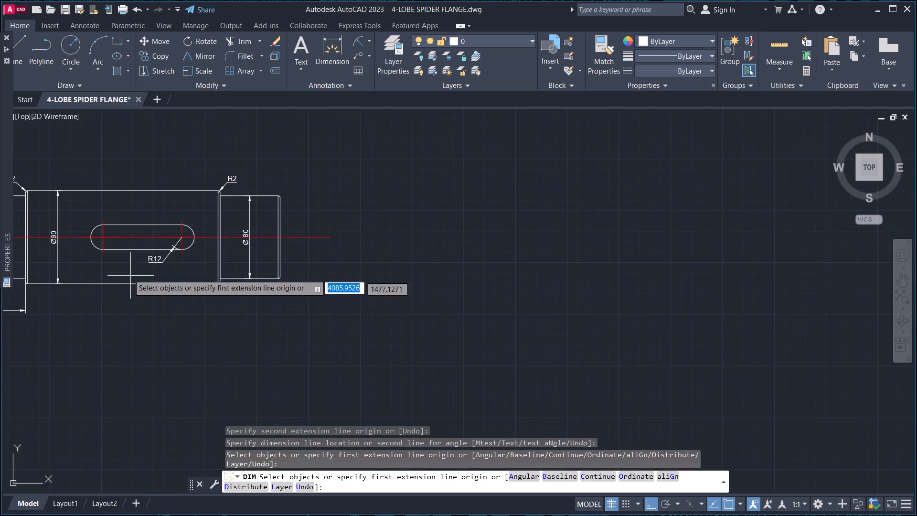
pyautogui.scroll(2, 119, 271)
pyautogui.moveTo(63, 284); pyautogui.dragTo(422, 306, button='middle')
pyautogui.scroll(2, 252, 317)
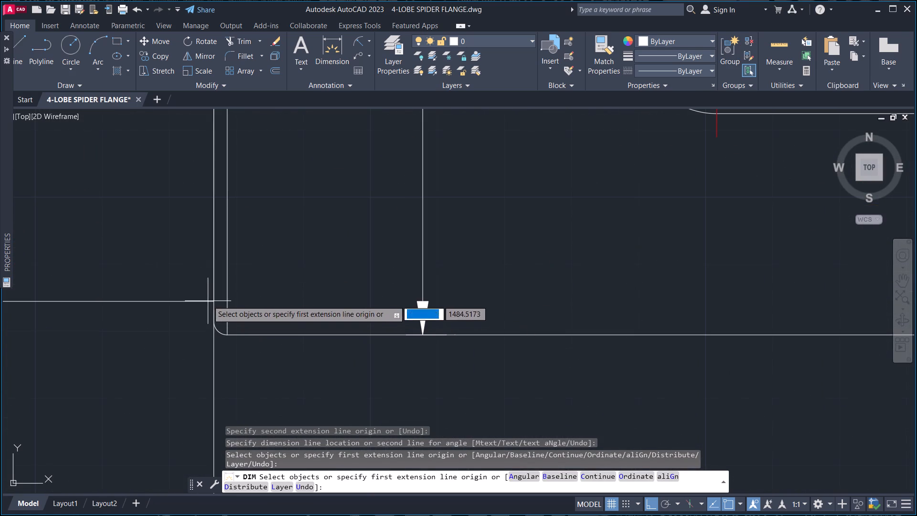
pyautogui.click(213, 299)
pyautogui.moveTo(446, 365); pyautogui.dragTo(159, 292, button='middle')
pyautogui.scroll(-4, 394, 293)
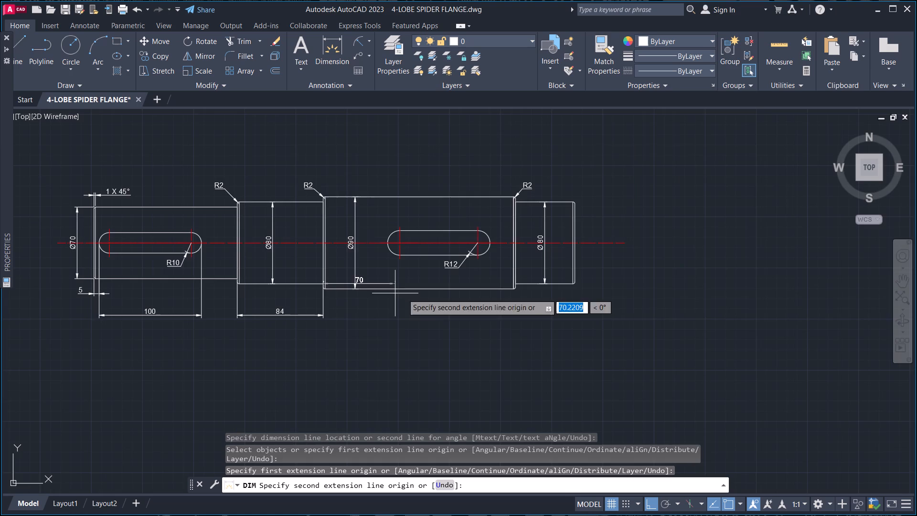
pyautogui.moveTo(484, 302); pyautogui.dragTo(434, 302, button='middle')
pyautogui.scroll(4, 458, 284)
pyautogui.click(494, 281)
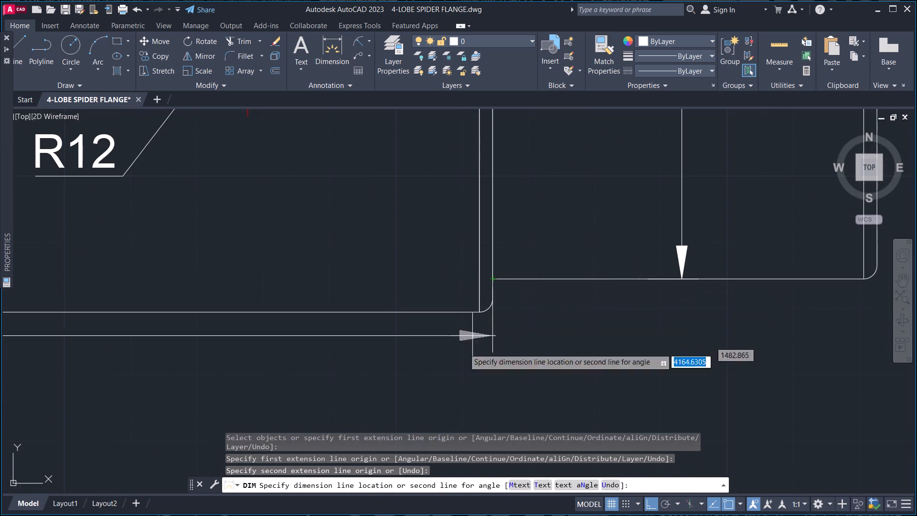
pyautogui.scroll(-3, 358, 356)
pyautogui.moveTo(357, 355); pyautogui.dragTo(510, 316, button='middle')
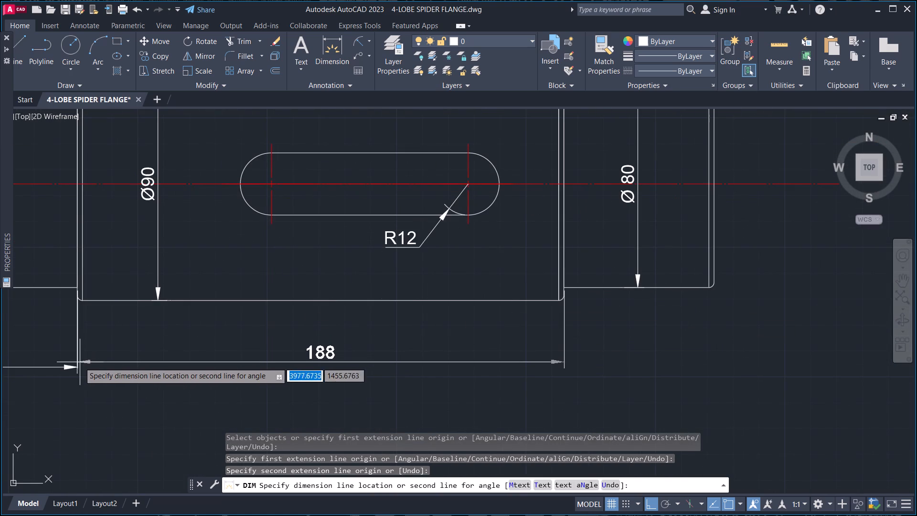
pyautogui.click(78, 369)
# Dimension the length of the final Ø80 section below the shaft, in line with the Ø90 section's length dimension.
pyautogui.moveTo(312, 361); pyautogui.dragTo(117, 340, button='middle')
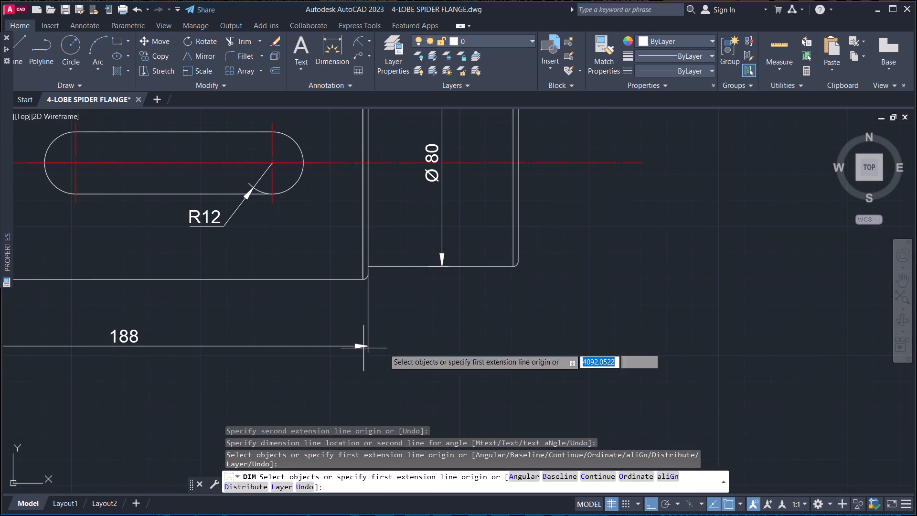
pyautogui.moveTo(398, 346); pyautogui.dragTo(267, 329, button='middle')
pyautogui.scroll(-1, 346, 324)
pyautogui.moveTo(351, 323); pyautogui.dragTo(491, 355, button='middle')
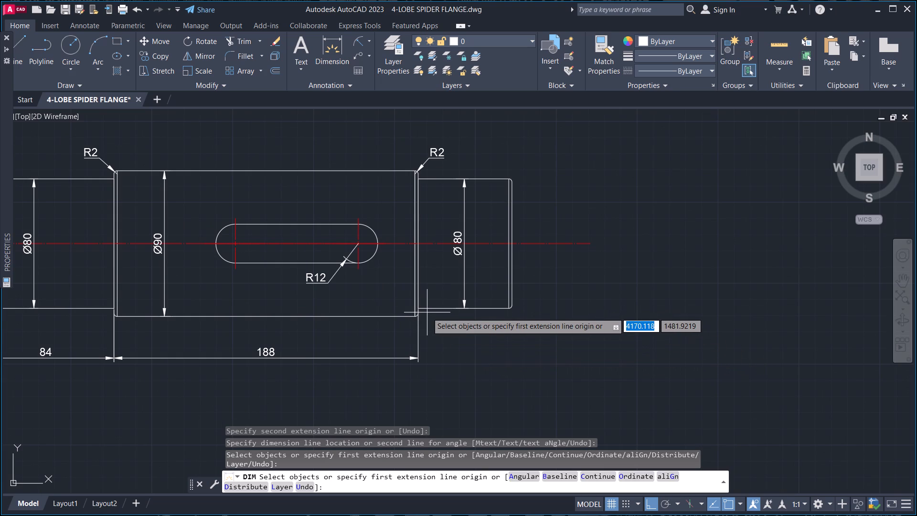
pyautogui.scroll(1, 427, 312)
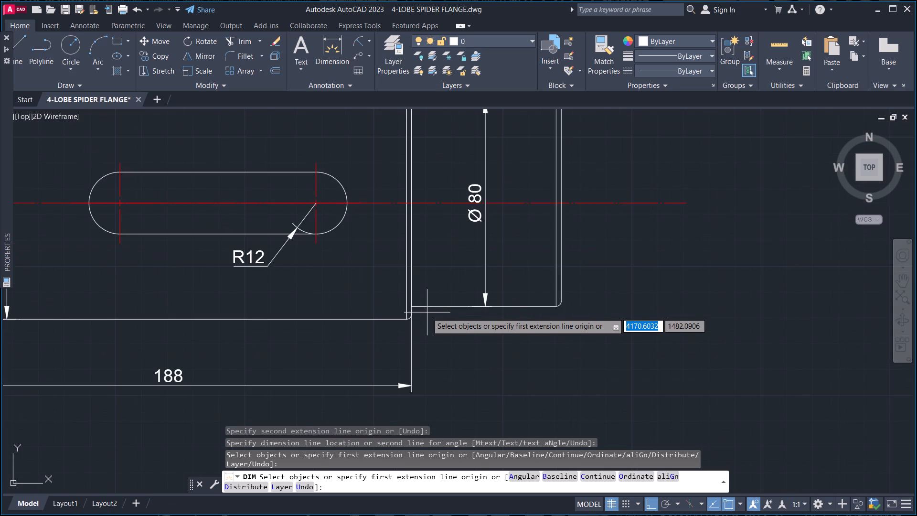
pyautogui.scroll(1, 427, 312)
pyautogui.click(399, 304)
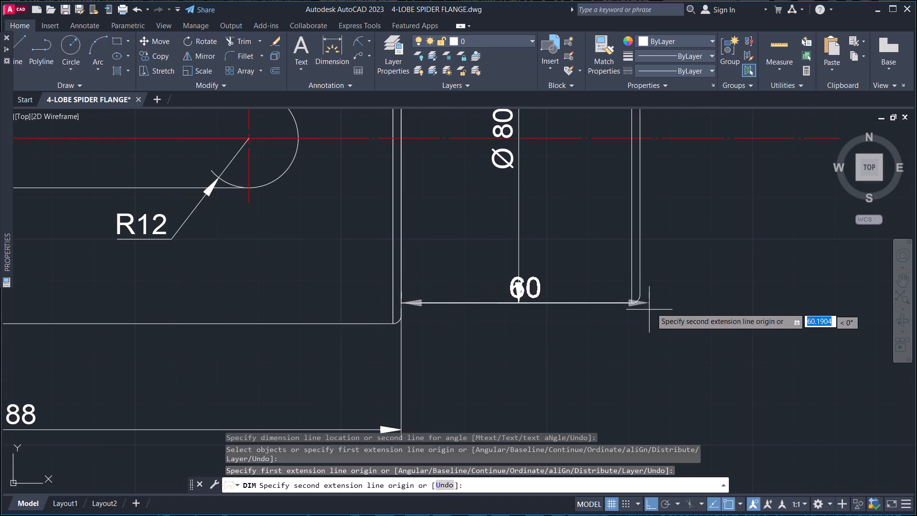
pyautogui.click(641, 290)
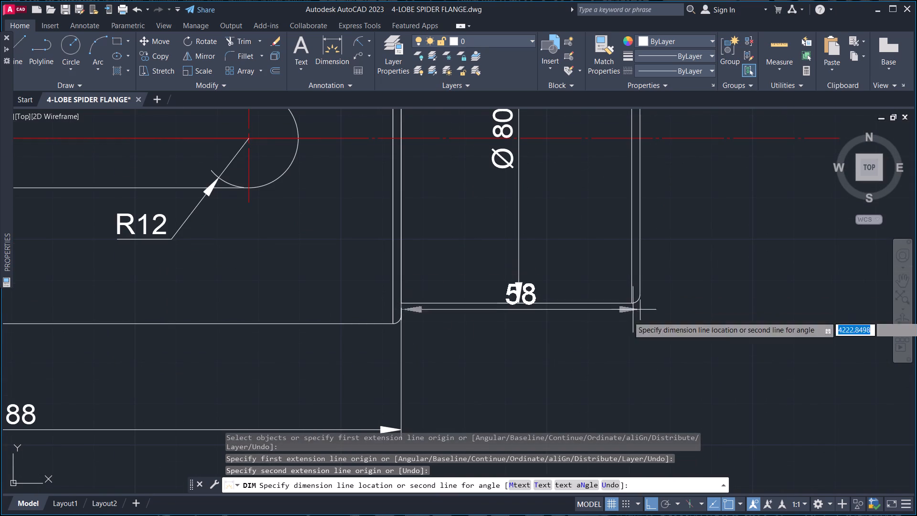
pyautogui.moveTo(565, 374); pyautogui.dragTo(514, 277, button='middle')
pyautogui.scroll(-1, 514, 277)
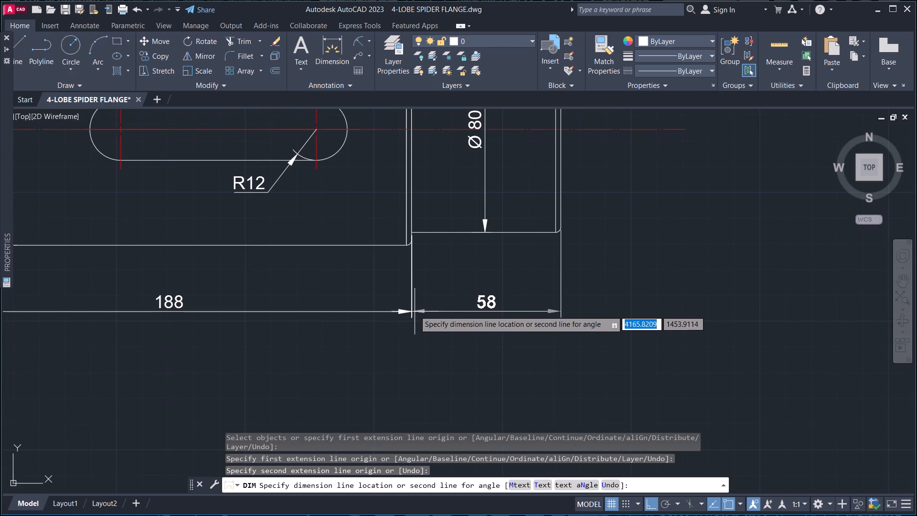
pyautogui.click(409, 312)
# Dimension the Ø90 section's slot offset from the shoulder with the final Ø80 section, placing it above the section lengths.
pyautogui.moveTo(333, 283); pyautogui.dragTo(465, 321, button='middle')
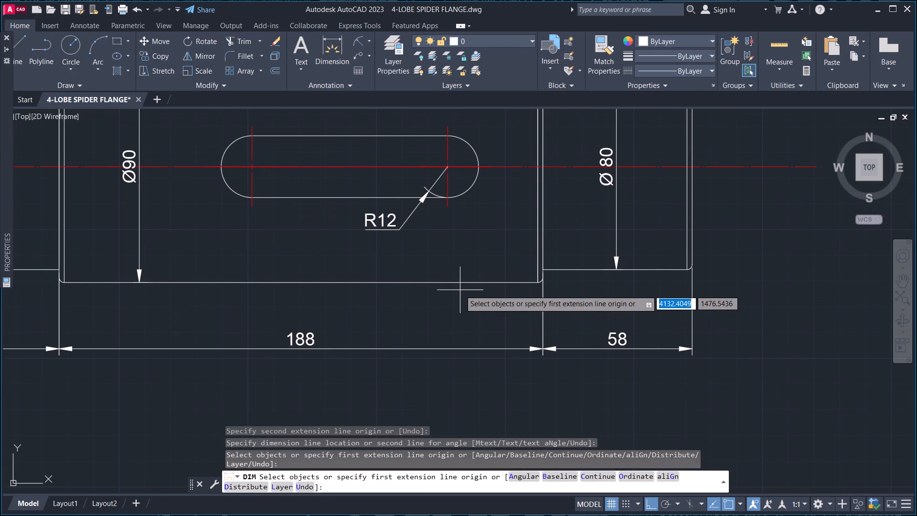
pyautogui.moveTo(484, 224); pyautogui.dragTo(413, 245, button='middle')
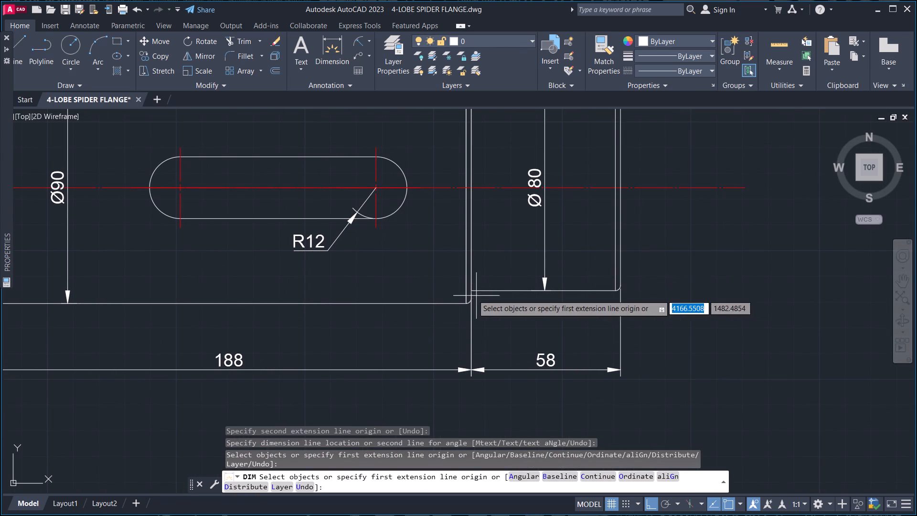
pyautogui.scroll(1, 465, 300)
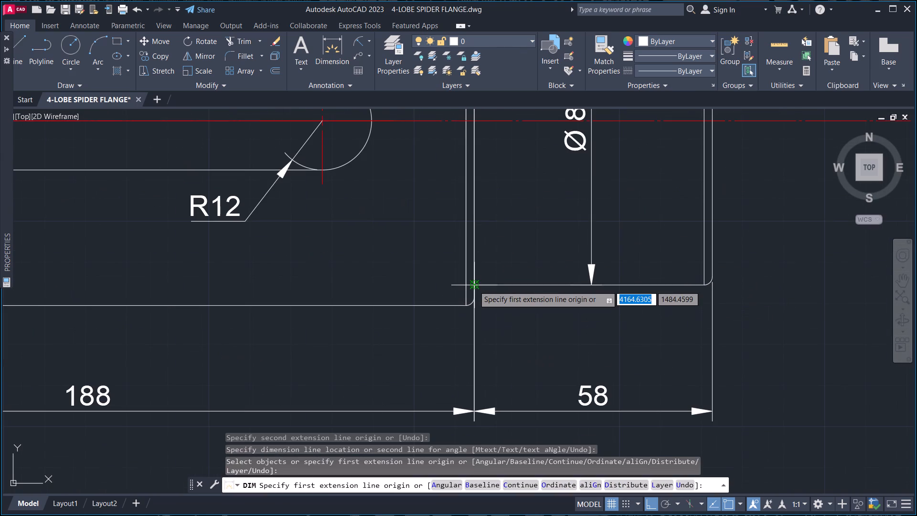
pyautogui.click(474, 286)
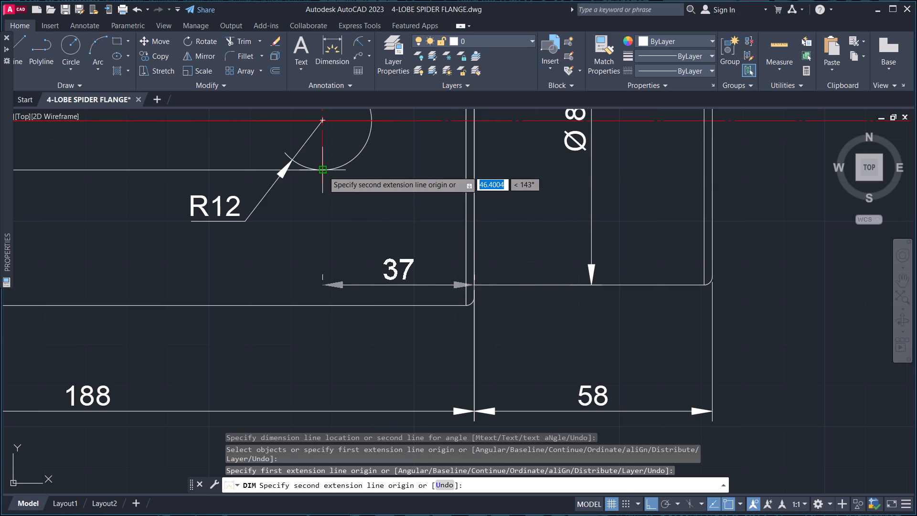
pyautogui.click(373, 119)
pyautogui.moveTo(403, 353); pyautogui.dragTo(425, 319, button='middle')
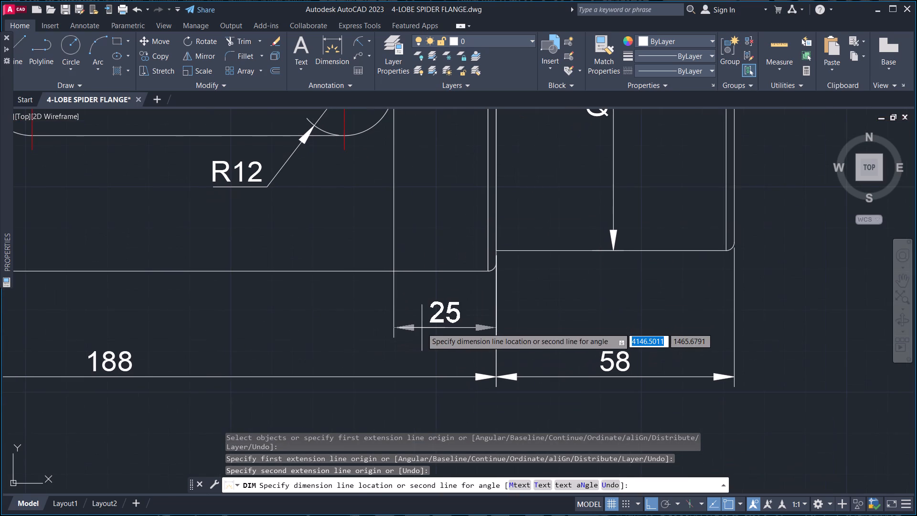
pyautogui.click(422, 320)
# Dimension the overall length of the Ø90 section's slot below the shaft, in line with its offset dimension.
pyautogui.moveTo(366, 312); pyautogui.dragTo(465, 339, button='middle')
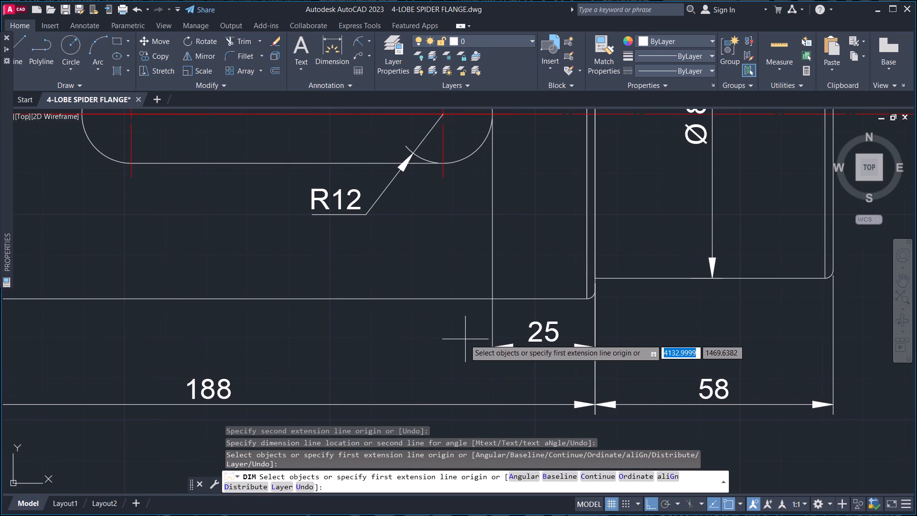
pyautogui.moveTo(277, 220); pyautogui.dragTo(381, 304, button='middle')
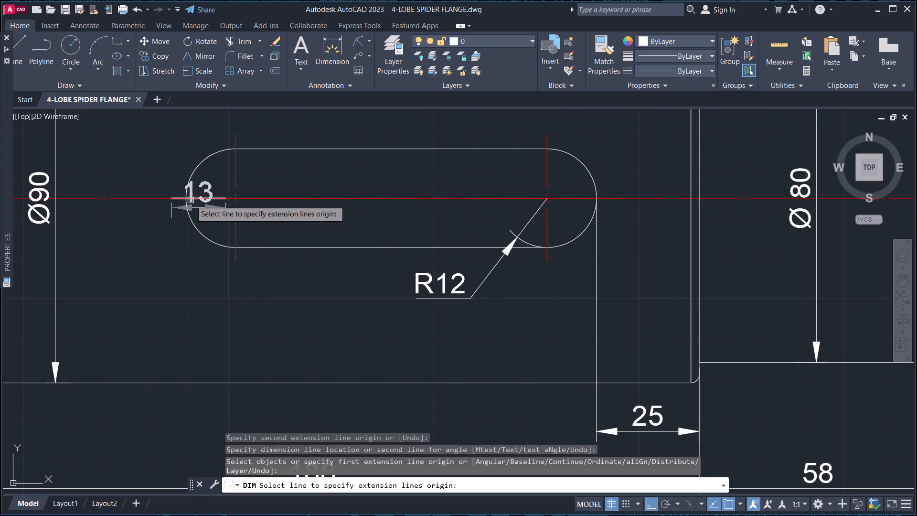
pyautogui.click(184, 200)
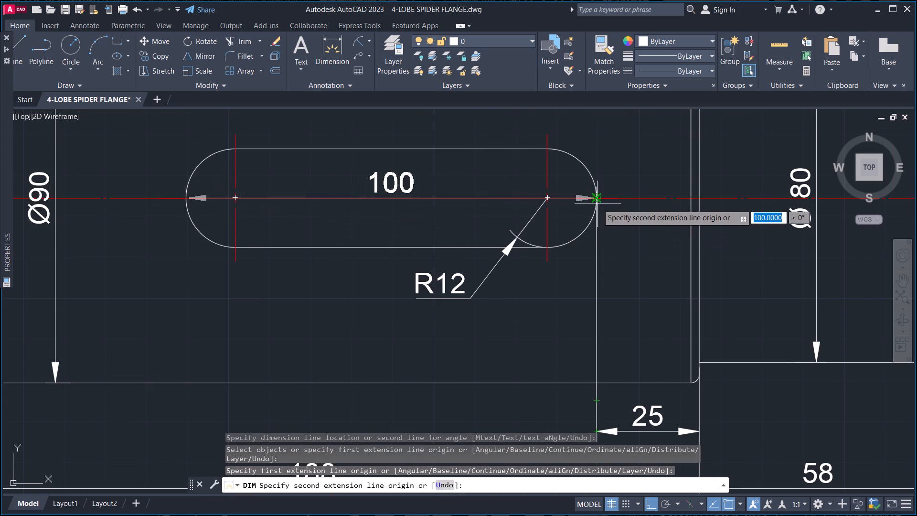
pyautogui.click(597, 200)
pyautogui.moveTo(580, 360); pyautogui.dragTo(568, 260, button='middle')
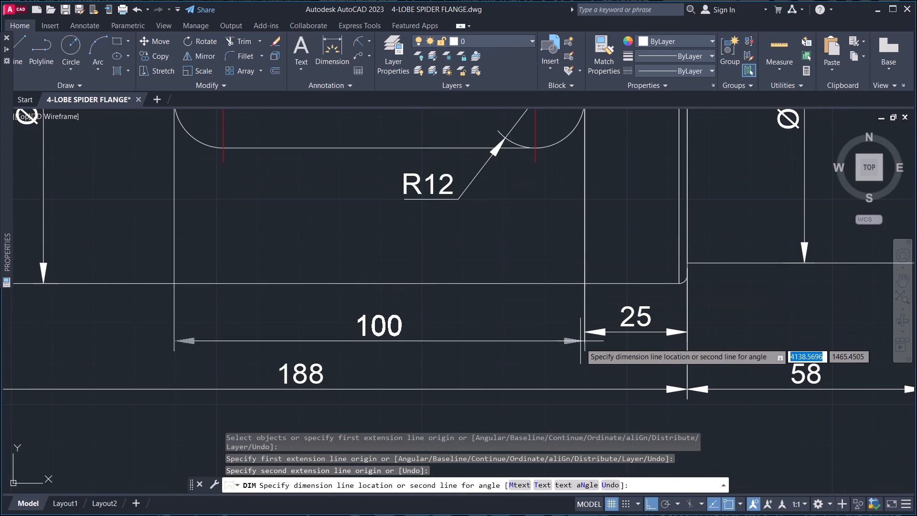
pyautogui.click(585, 332)
# Dimension the shaft's overall length between its two end faces, placing it above the R2 and chamfer dimensions.
pyautogui.scroll(-2, 407, 334)
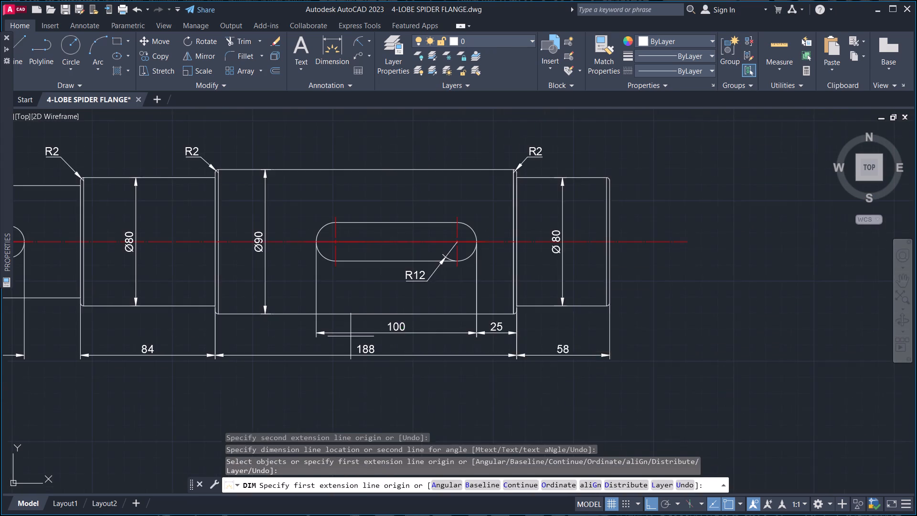
pyautogui.moveTo(350, 336); pyautogui.dragTo(499, 331, button='middle')
pyautogui.moveTo(316, 348); pyautogui.dragTo(421, 346, button='middle')
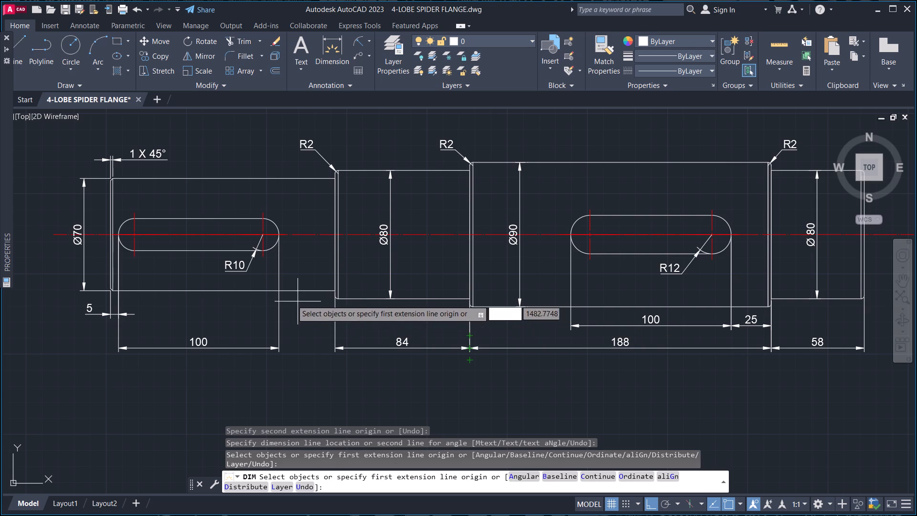
pyautogui.scroll(4, 122, 175)
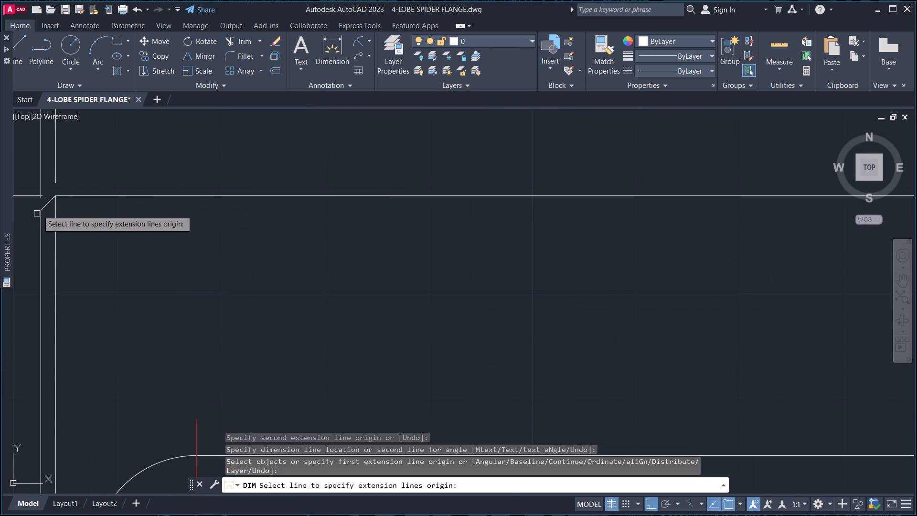
pyautogui.click(42, 207)
pyautogui.scroll(-6, 177, 206)
pyautogui.moveTo(401, 240); pyautogui.dragTo(15, 239, button='middle')
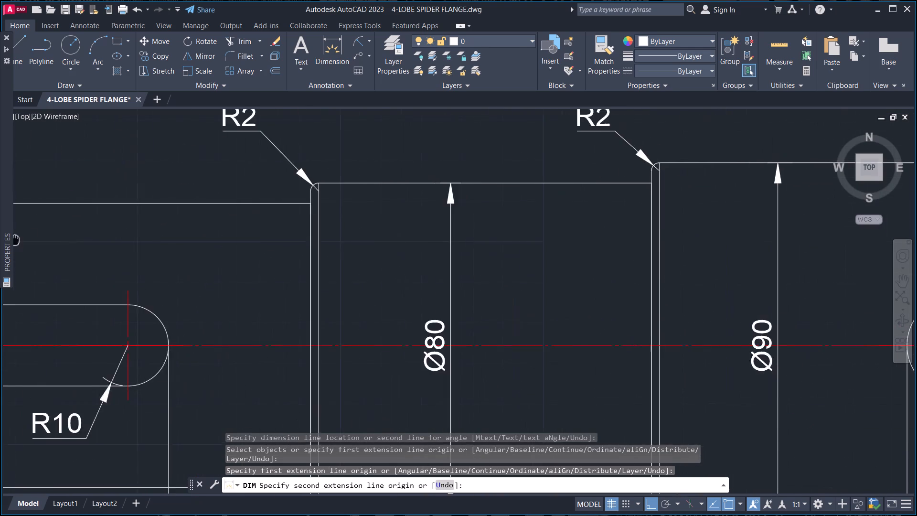
pyautogui.scroll(-5, 253, 226)
pyautogui.moveTo(446, 244); pyautogui.dragTo(200, 241, button='middle')
pyautogui.scroll(5, 333, 209)
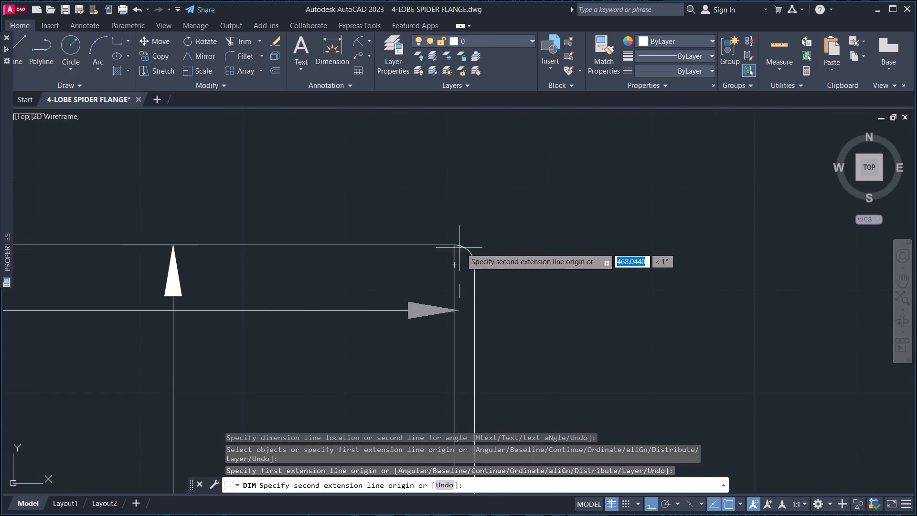
pyautogui.click(478, 267)
pyautogui.scroll(-5, 449, 210)
pyautogui.moveTo(363, 197); pyautogui.dragTo(563, 292, button='middle')
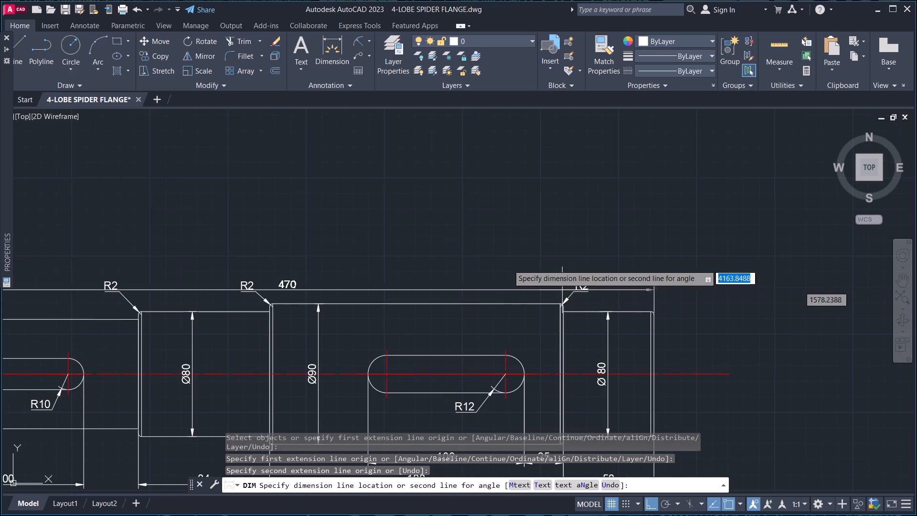
pyautogui.scroll(-1, 409, 251)
pyautogui.moveTo(409, 251); pyautogui.dragTo(523, 250, button='middle')
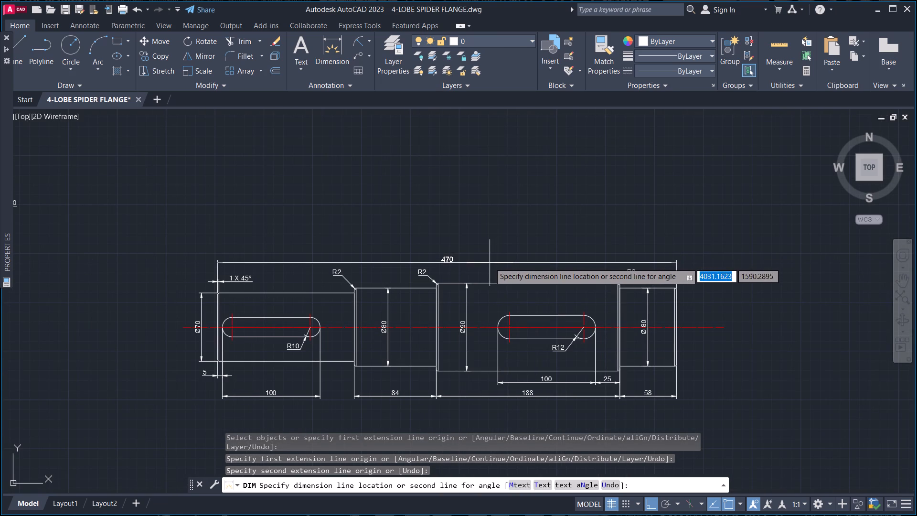
pyautogui.click(488, 258)
# Finish dimensioning and select all the length and offset dimensions below the shaft.
pyautogui.moveTo(532, 275); pyautogui.dragTo(457, 204, button='middle')
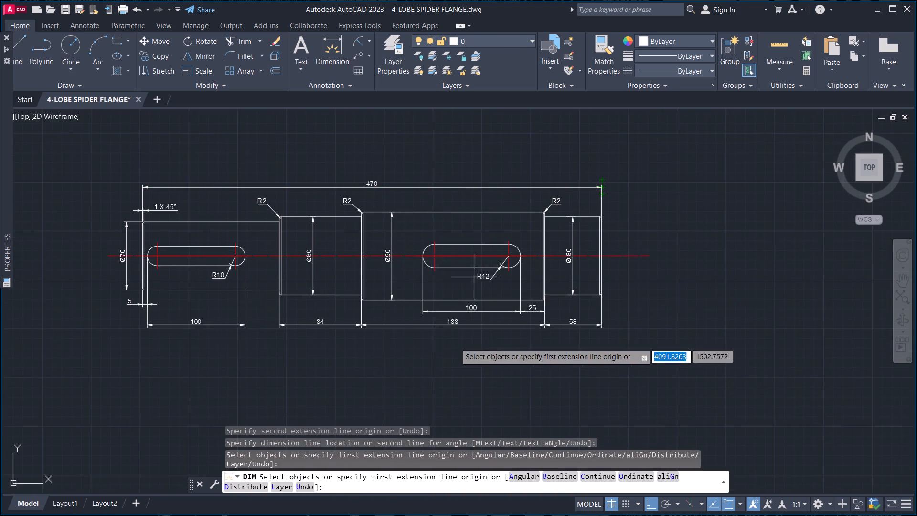
pyautogui.moveTo(450, 354); pyautogui.dragTo(480, 324, button='middle')
pyautogui.moveTo(263, 298); pyautogui.dragTo(306, 308, button='middle')
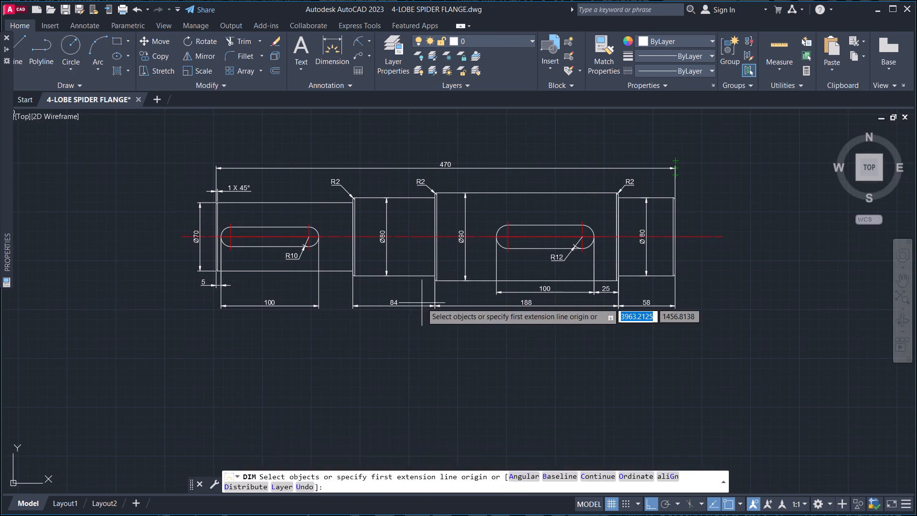
pyautogui.moveTo(379, 298); pyautogui.dragTo(324, 286, button='middle')
pyautogui.scroll(1, 427, 309)
pyautogui.moveTo(331, 325); pyautogui.dragTo(390, 334, button='middle')
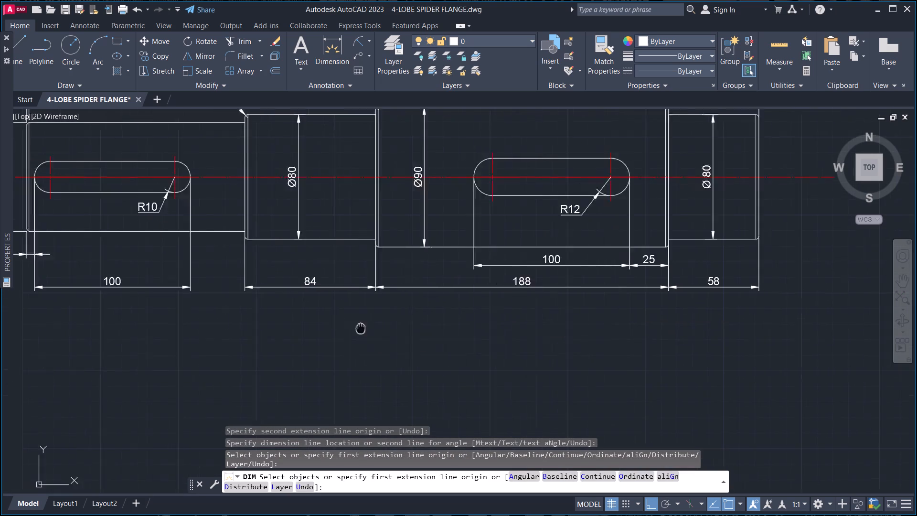
pyautogui.moveTo(390, 334); pyautogui.dragTo(415, 339, button='middle')
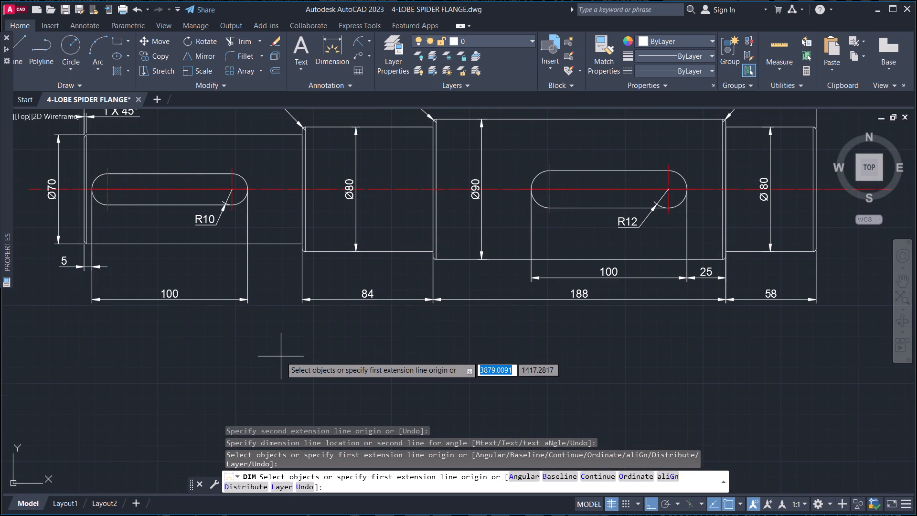
pyautogui.press('Escape')
pyautogui.moveTo(800, 358); pyautogui.dragTo(784, 350)
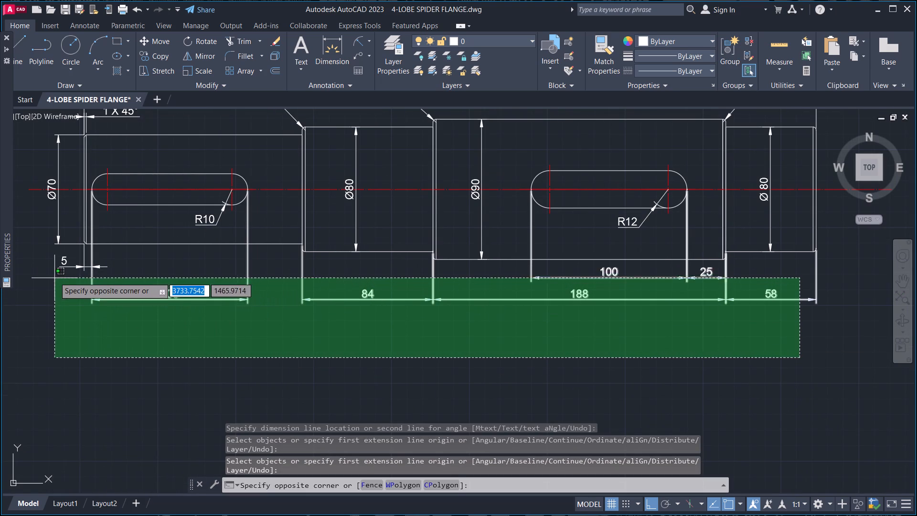
pyautogui.click(61, 269)
# Add the Ø70 diameter dimension and the first slot's R10 dimension to the selection.
pyautogui.moveTo(268, 303); pyautogui.dragTo(429, 334, button='middle')
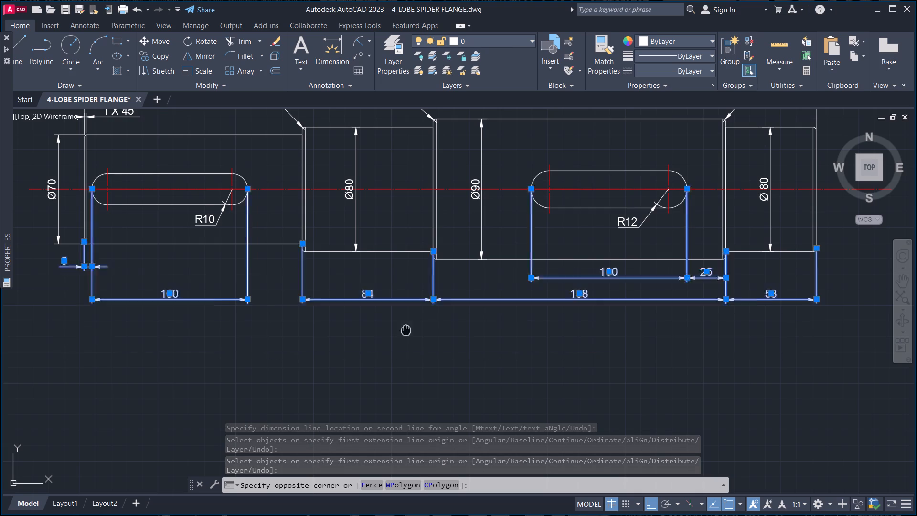
pyautogui.moveTo(429, 334); pyautogui.dragTo(434, 335, button='middle')
pyautogui.scroll(2, 230, 268)
pyautogui.moveTo(232, 266); pyautogui.dragTo(215, 275)
pyautogui.click(154, 379)
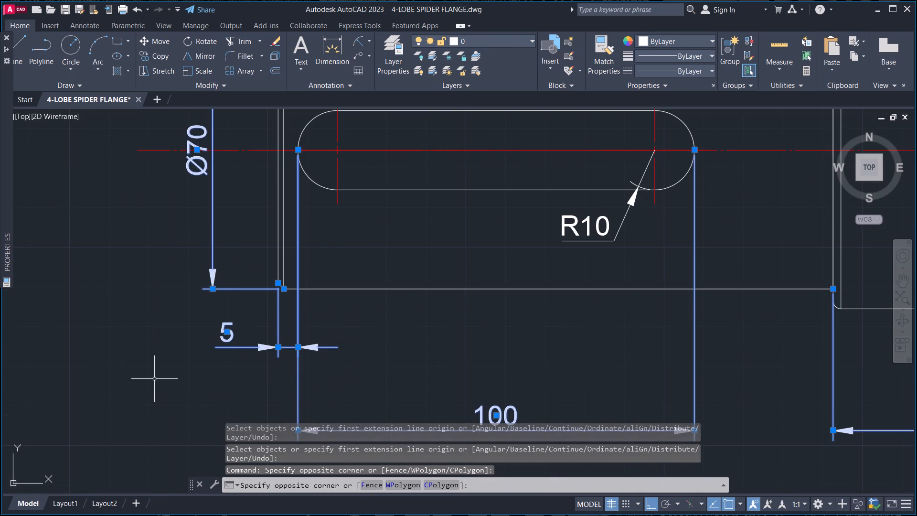
pyautogui.scroll(-3, 252, 316)
pyautogui.moveTo(374, 313); pyautogui.dragTo(157, 301, button='middle')
pyautogui.moveTo(173, 302); pyautogui.dragTo(211, 294, button='middle')
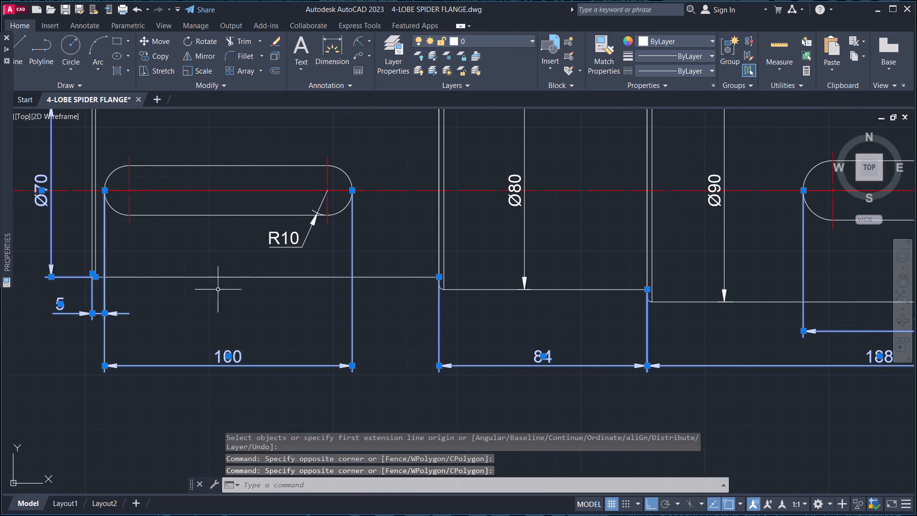
pyautogui.scroll(1, 284, 257)
pyautogui.moveTo(306, 248); pyautogui.dragTo(301, 241)
pyautogui.click(273, 227)
# Add the diameter dimensions of the first Ø80, the Ø90 and the final Ø80 sections to the selection.
pyautogui.scroll(-3, 330, 238)
pyautogui.moveTo(355, 242); pyautogui.dragTo(232, 272, button='middle')
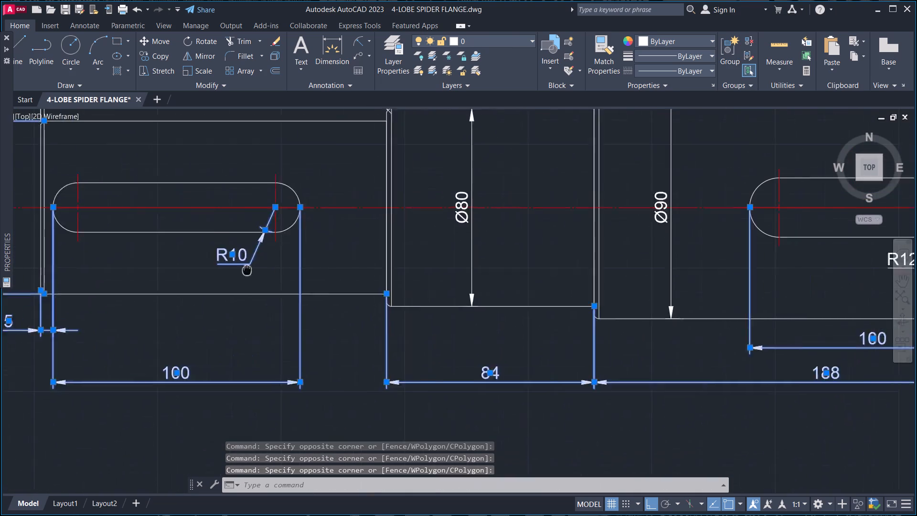
pyautogui.moveTo(232, 272); pyautogui.dragTo(174, 277, button='middle')
pyautogui.moveTo(382, 240); pyautogui.dragTo(356, 247)
pyautogui.click(323, 258)
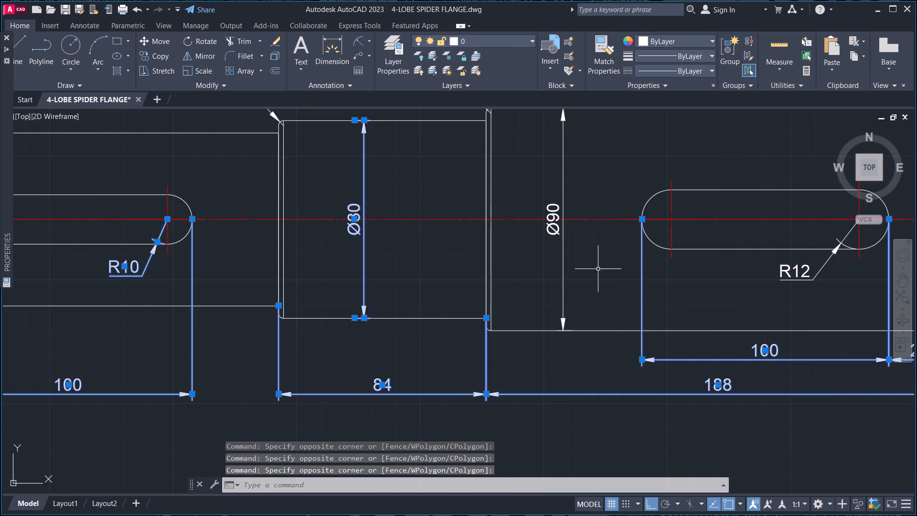
pyautogui.moveTo(595, 272); pyautogui.dragTo(581, 273)
pyautogui.moveTo(510, 276); pyautogui.dragTo(518, 277)
pyautogui.scroll(-3, 576, 279)
pyautogui.moveTo(592, 276); pyautogui.dragTo(421, 290, button='middle')
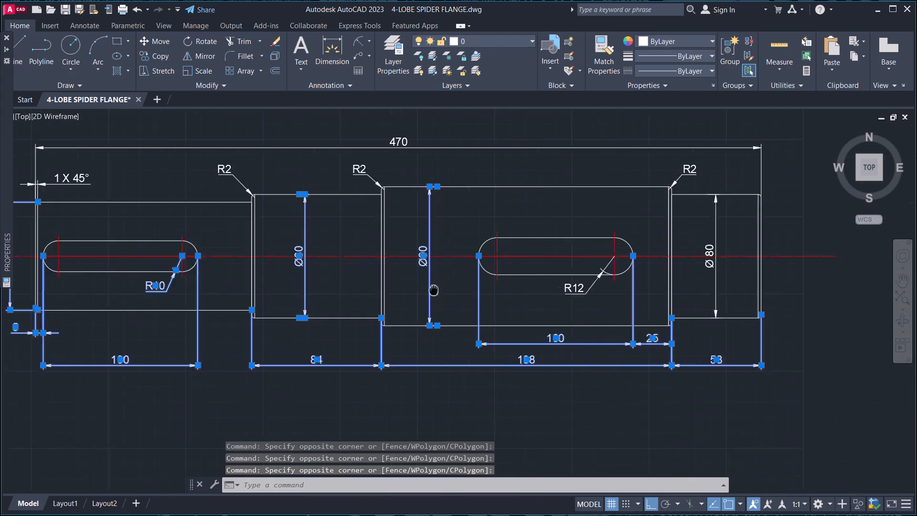
pyautogui.moveTo(421, 290); pyautogui.dragTo(344, 289, button='middle')
pyautogui.moveTo(617, 278); pyautogui.dragTo(612, 279)
pyautogui.click(591, 286)
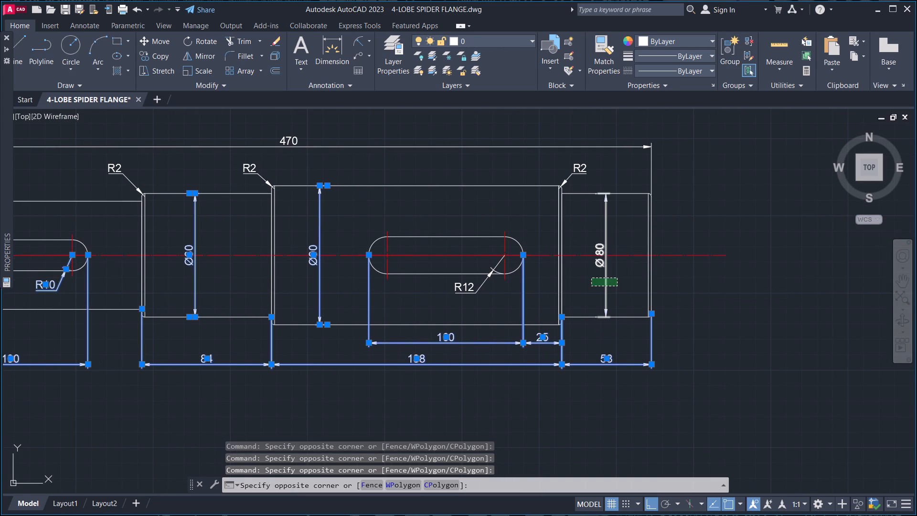
# Add the R12 radius dimension of the Ø90 section's slot to the selection.
pyautogui.moveTo(487, 297); pyautogui.dragTo(513, 313, button='middle')
pyautogui.scroll(2, 506, 315)
pyautogui.moveTo(506, 315); pyautogui.dragTo(500, 311)
pyautogui.click(456, 291)
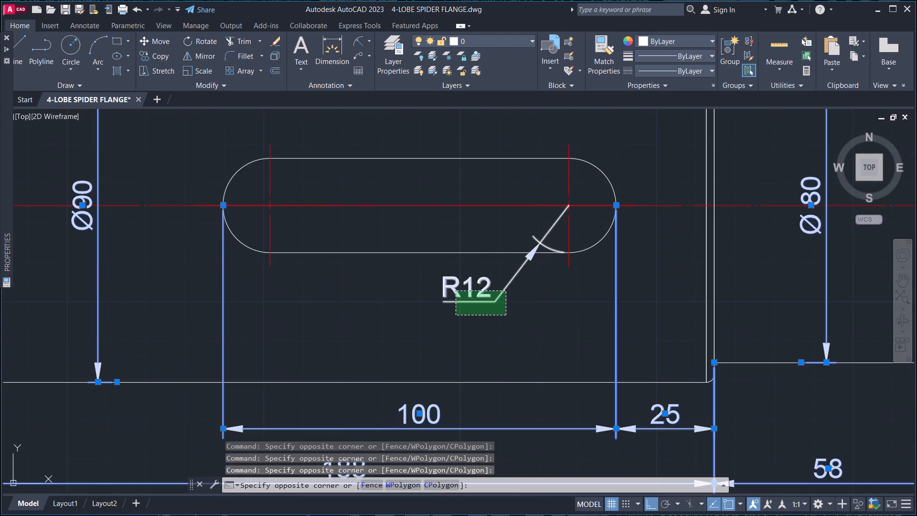
pyautogui.scroll(-2, 512, 345)
pyautogui.moveTo(596, 413); pyautogui.dragTo(585, 407)
pyautogui.click(546, 394)
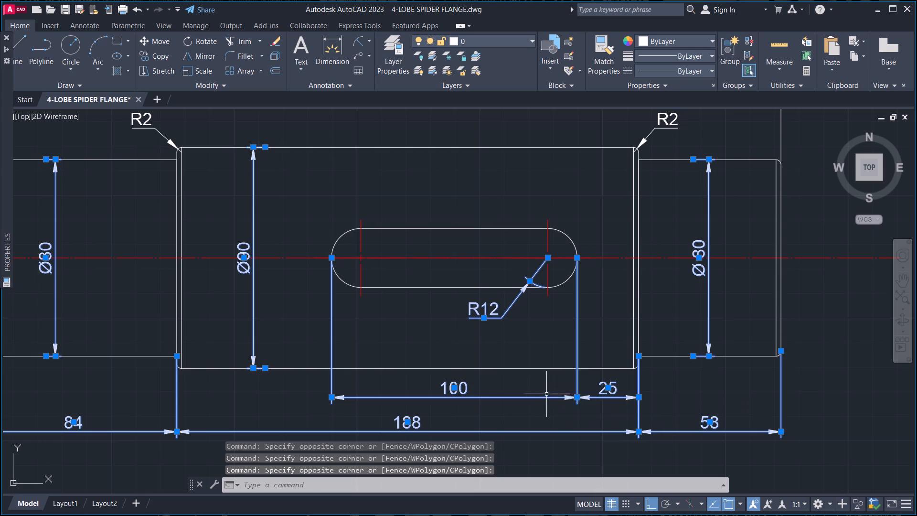
# Add the three R2 fillet dimensions above the shaft to the selection.
pyautogui.scroll(-1, 611, 263)
pyautogui.moveTo(611, 263); pyautogui.dragTo(574, 337, button='middle')
pyautogui.scroll(3, 602, 261)
pyautogui.moveTo(613, 255); pyautogui.dragTo(599, 245)
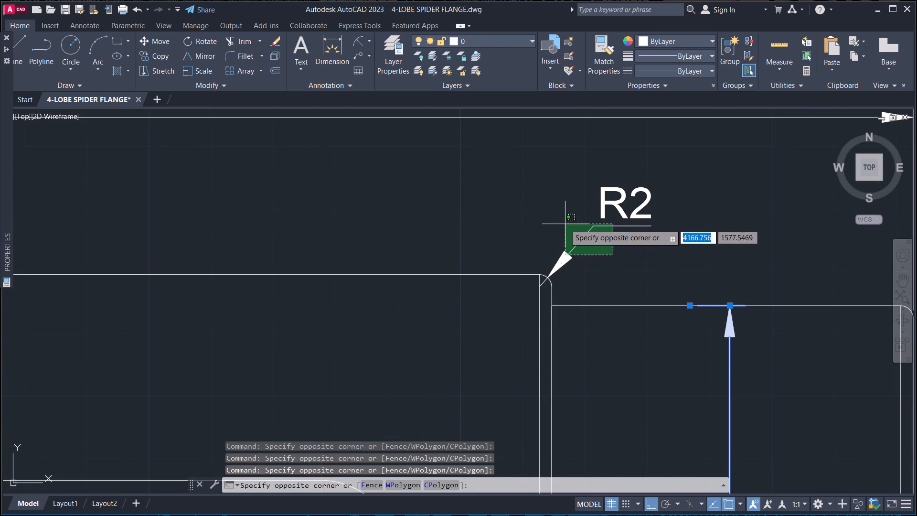
pyautogui.click(565, 224)
pyautogui.scroll(-3, 565, 224)
pyautogui.moveTo(453, 223); pyautogui.dragTo(660, 244, button='middle')
pyautogui.scroll(-3, 616, 243)
pyautogui.moveTo(494, 256); pyautogui.dragTo(539, 251, button='middle')
pyautogui.scroll(3, 519, 226)
pyautogui.moveTo(499, 256); pyautogui.dragTo(494, 258)
pyautogui.click(448, 276)
pyautogui.moveTo(256, 265); pyautogui.dragTo(400, 254, button='middle')
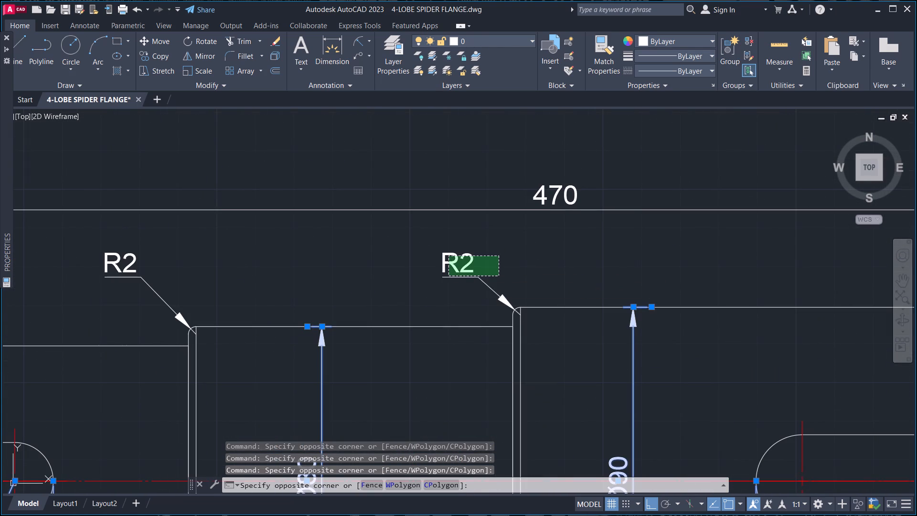
pyautogui.moveTo(400, 254); pyautogui.dragTo(444, 261, button='middle')
pyautogui.moveTo(349, 255); pyautogui.dragTo(340, 261)
pyautogui.click(300, 281)
# Add the 1 X 45° chamfer dimension at the Ø70 end to the selection.
pyautogui.scroll(-3, 303, 276)
pyautogui.moveTo(282, 273); pyautogui.dragTo(524, 270, button='middle')
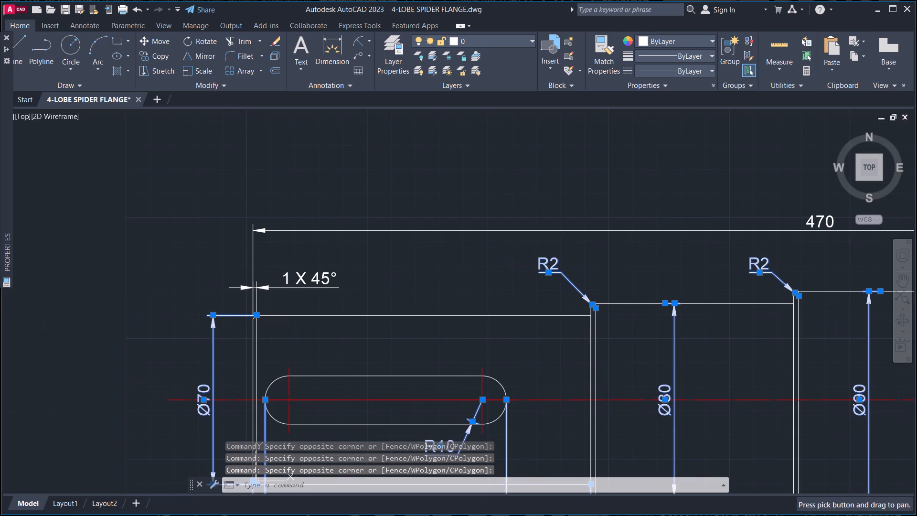
pyautogui.scroll(2, 302, 279)
pyautogui.moveTo(333, 273); pyautogui.dragTo(320, 281)
pyautogui.click(283, 294)
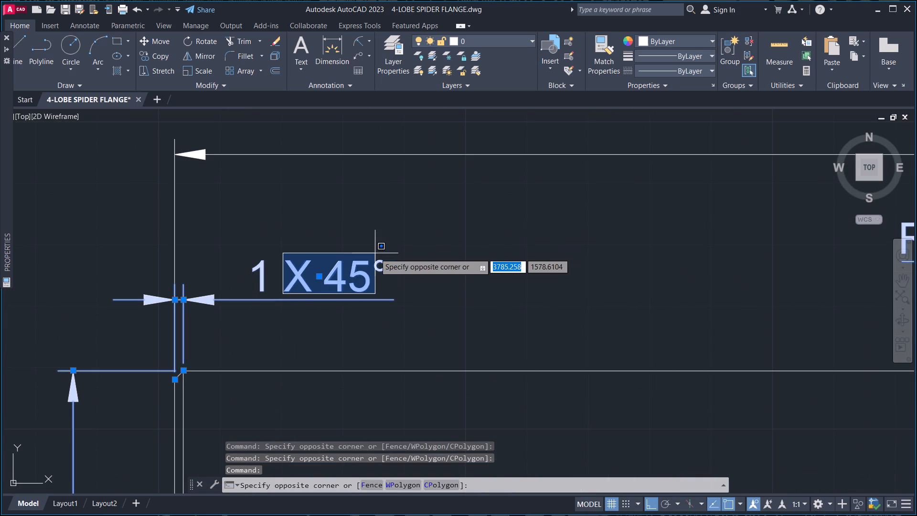
pyautogui.click(375, 253)
pyautogui.scroll(-3, 471, 252)
pyautogui.moveTo(528, 257); pyautogui.dragTo(277, 236, button='middle')
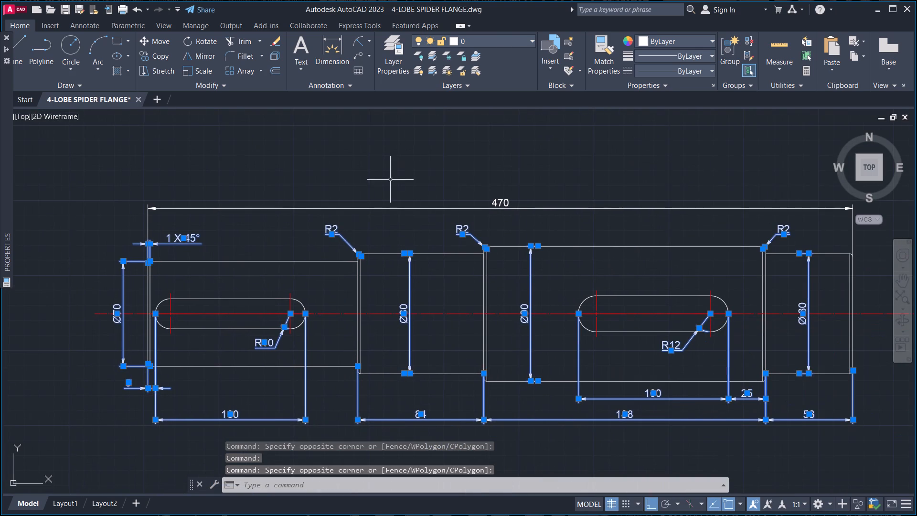
# Add the 470 overall length dimension to the selection and set the colour of all selected dimensions to Cyan.
pyautogui.click(498, 192)
pyautogui.click(441, 218)
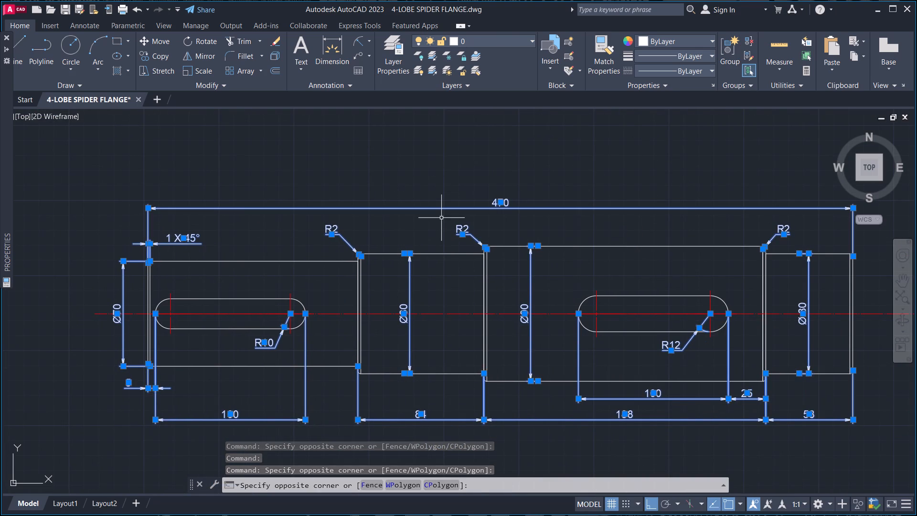
pyautogui.click(657, 39)
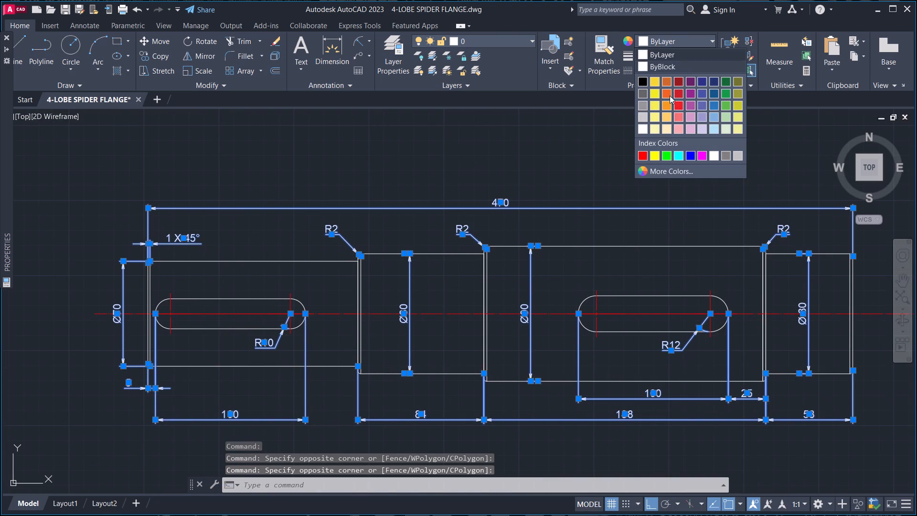
pyautogui.click(682, 154)
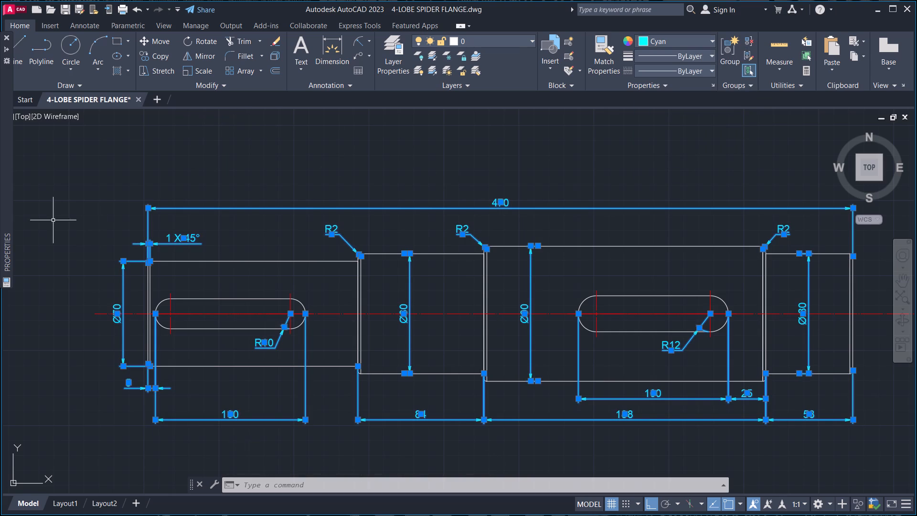
# Examine the shared properties of the selected dimensions, from the general settings through text, fit and units to tolerances.
pyautogui.click(7, 214)
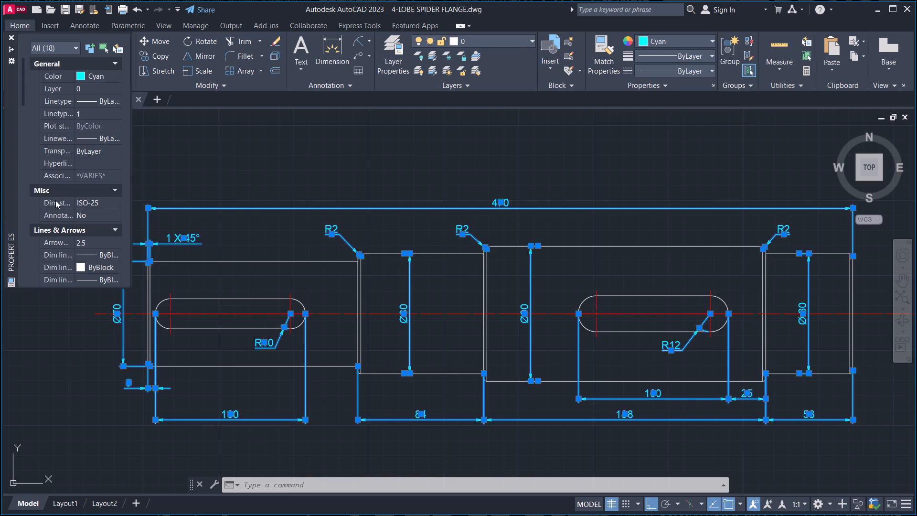
pyautogui.scroll(-3, 73, 194)
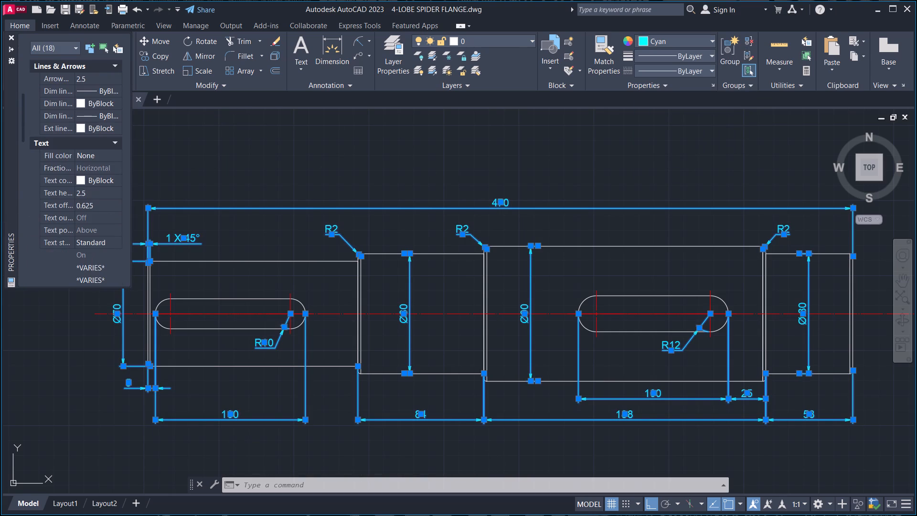
pyautogui.scroll(-1, 74, 194)
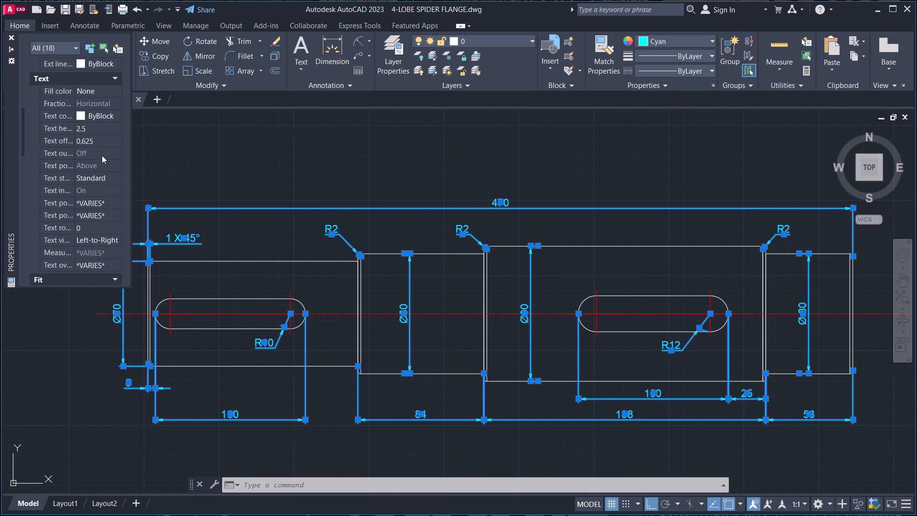
pyautogui.scroll(-2, 114, 113)
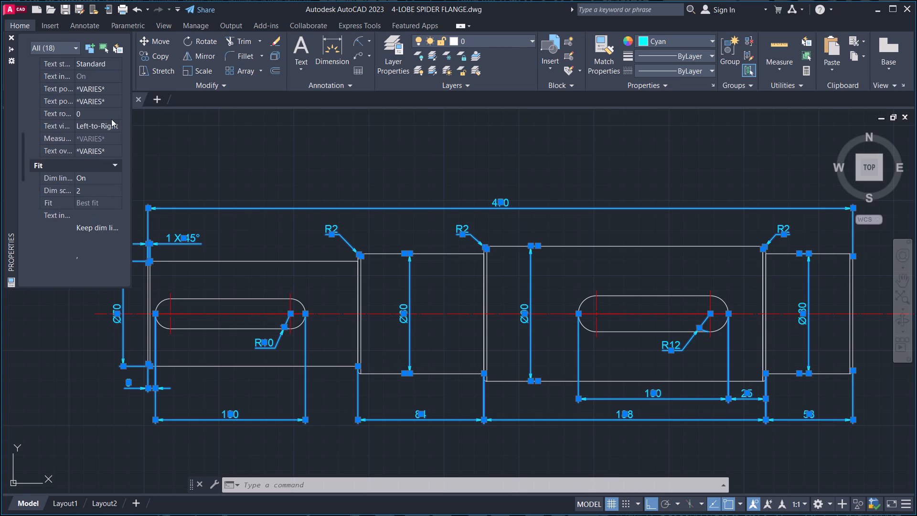
pyautogui.scroll(-2, 94, 178)
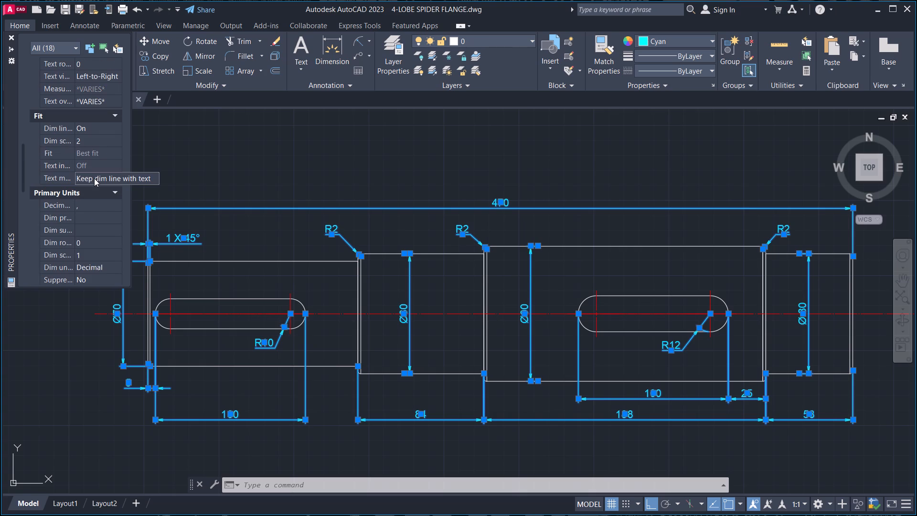
pyautogui.scroll(-3, 94, 181)
pyautogui.scroll(-2, 86, 220)
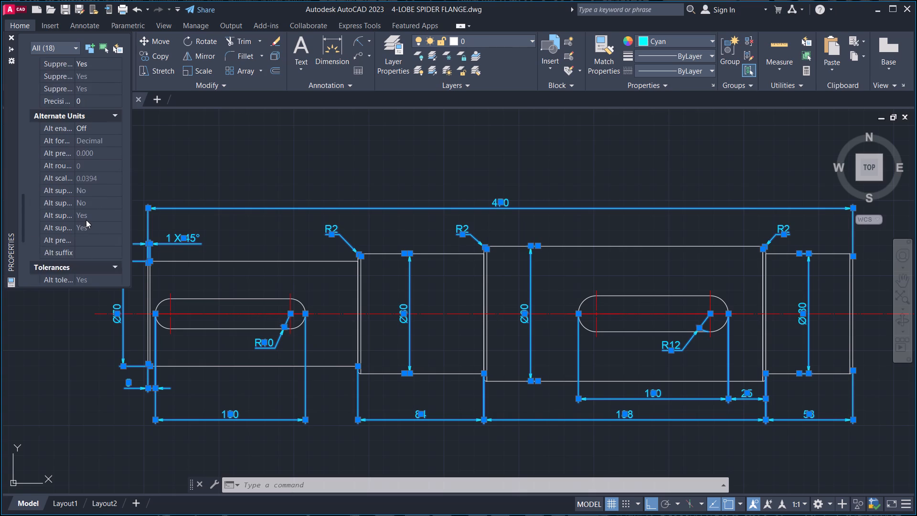
pyautogui.scroll(-7, 85, 221)
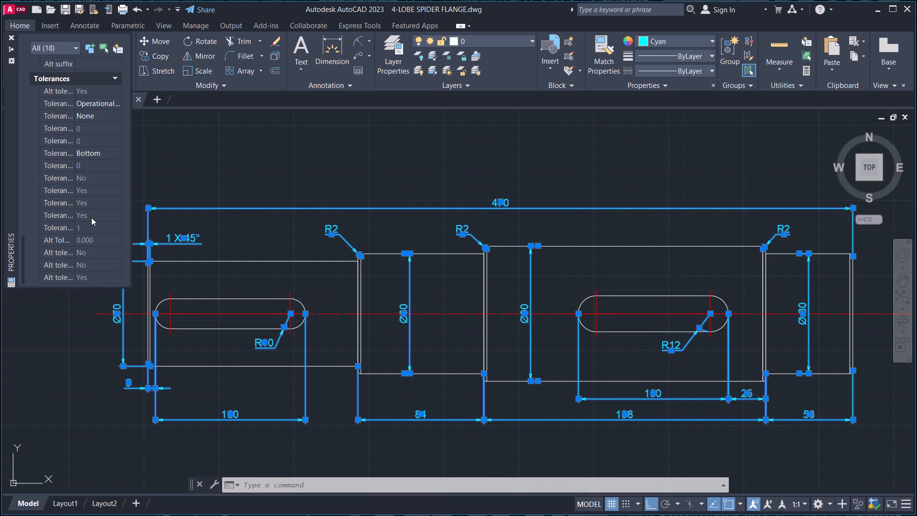
pyautogui.scroll(9, 91, 217)
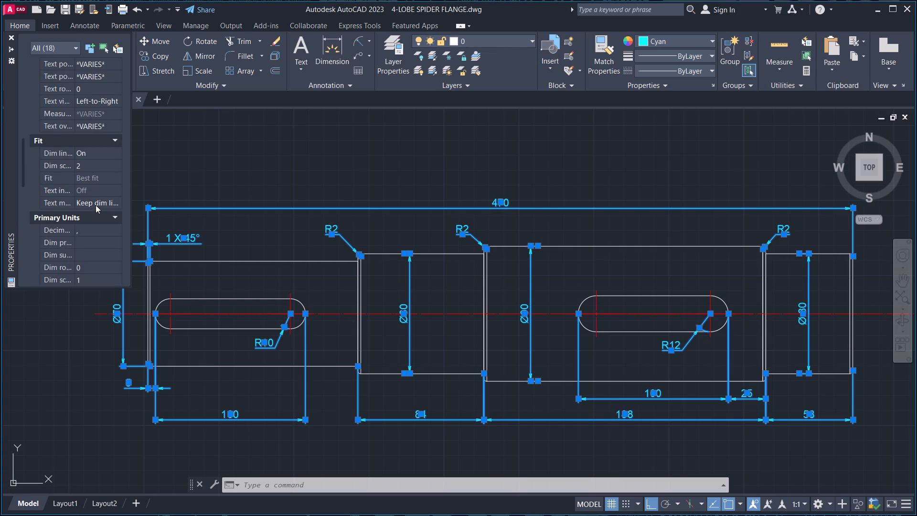
pyautogui.scroll(2, 96, 205)
pyautogui.scroll(2, 98, 129)
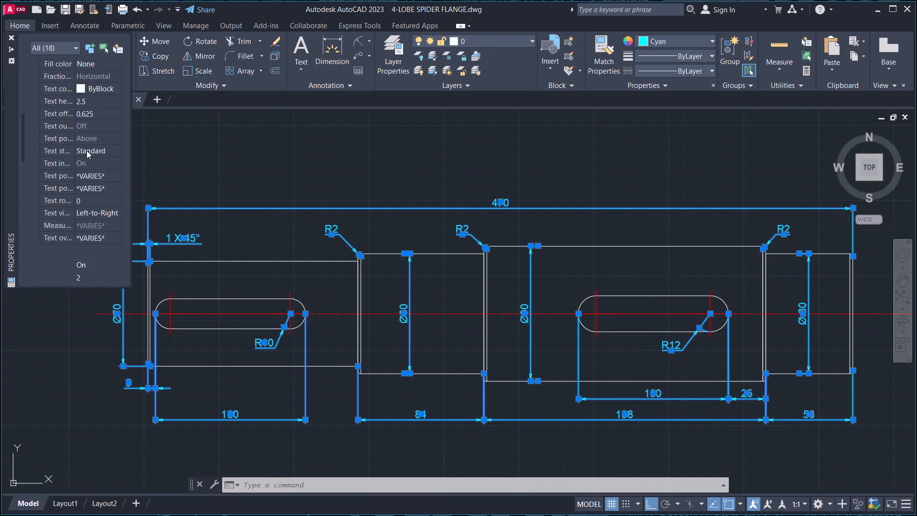
pyautogui.scroll(2, 87, 163)
pyautogui.scroll(3, 104, 124)
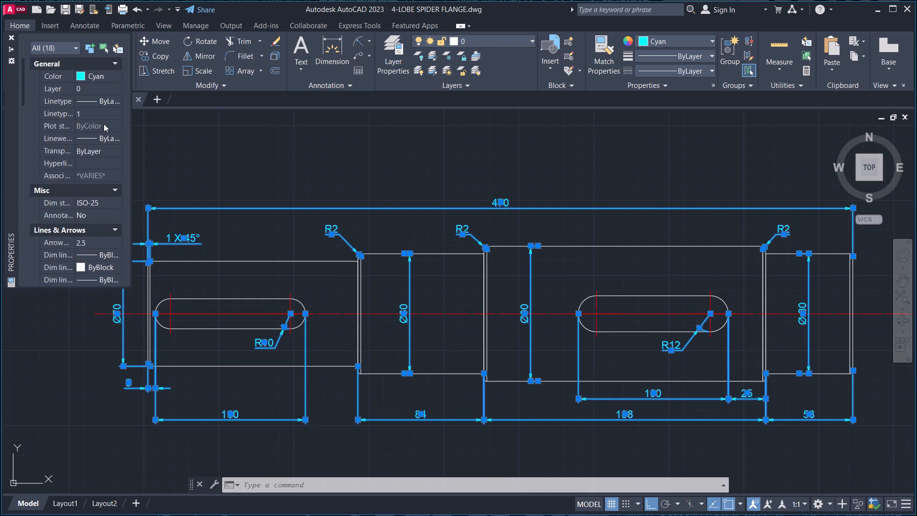
# Set the text style of all selected shaft dimensions to Annotative and clear the selection.
pyautogui.scroll(-2, 104, 124)
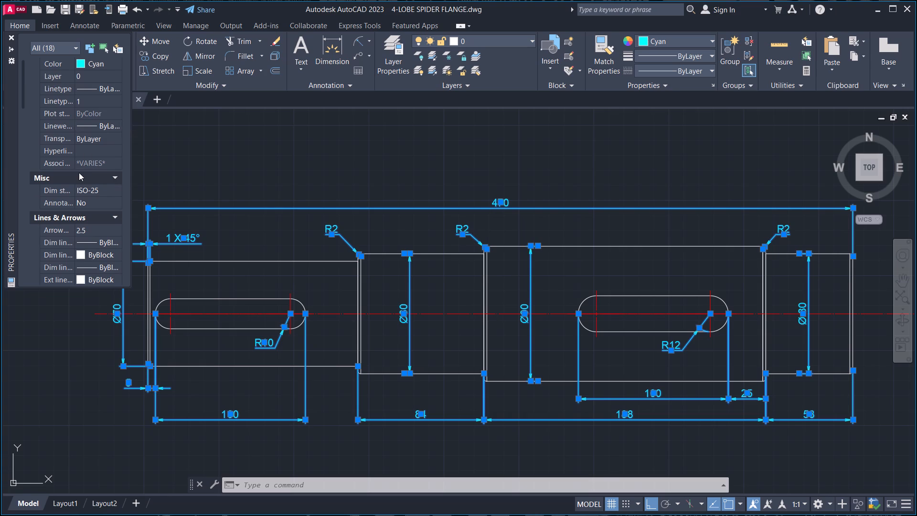
pyautogui.scroll(-1, 80, 173)
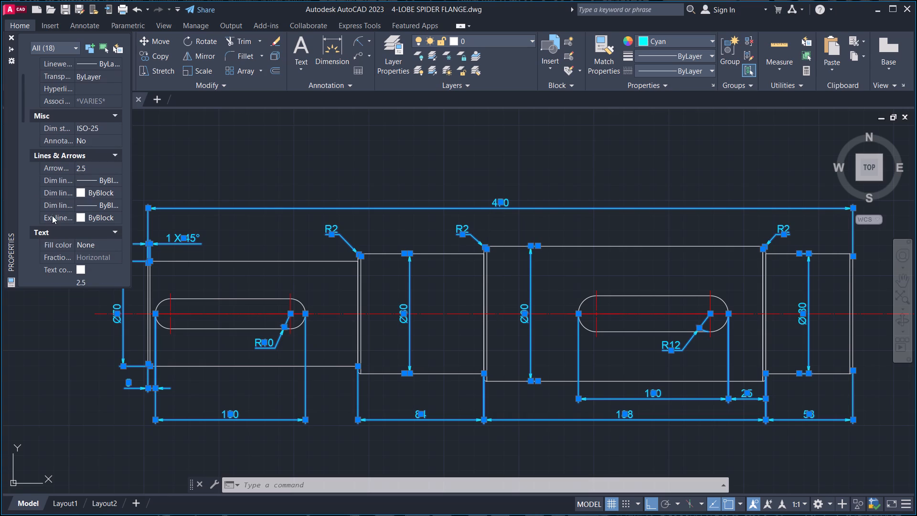
pyautogui.scroll(-1, 53, 215)
pyautogui.scroll(-1, 98, 201)
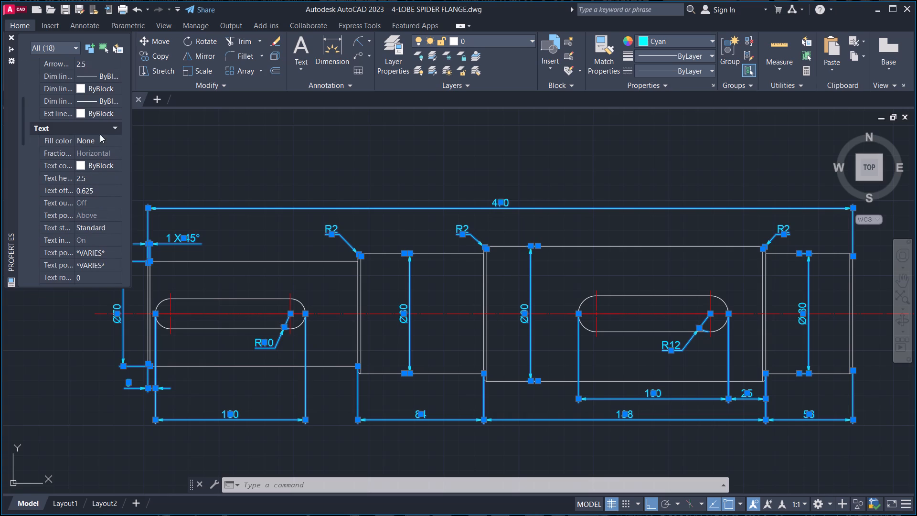
pyautogui.click(100, 142)
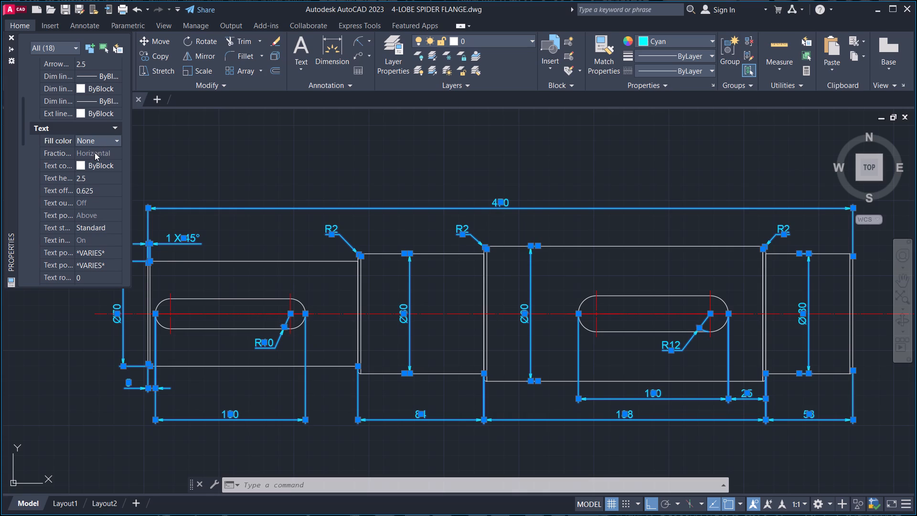
pyautogui.scroll(-1, 96, 234)
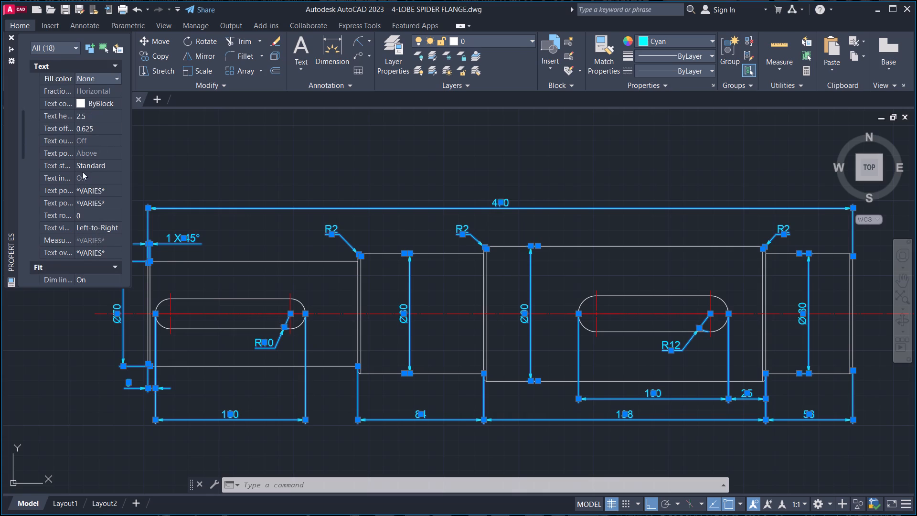
pyautogui.click(96, 163)
pyautogui.click(95, 165)
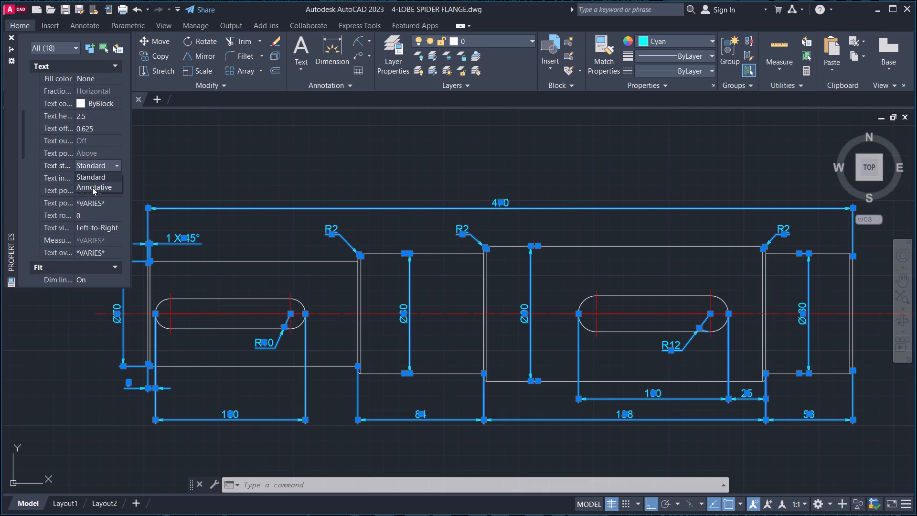
pyautogui.click(92, 187)
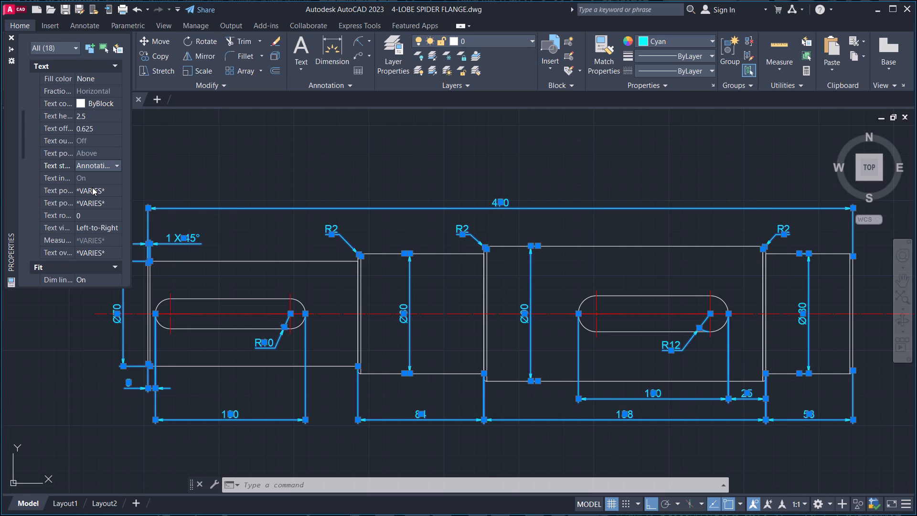
pyautogui.press('Escape')
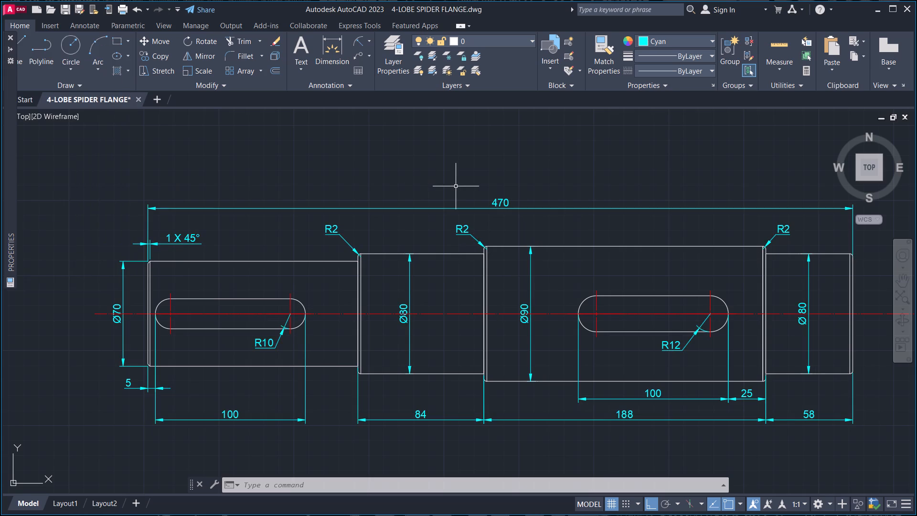
# Inspect the recoloured dimensions along the whole stepped shaft, including both slots.
pyautogui.scroll(2, 361, 212)
pyautogui.scroll(-4, 361, 212)
pyautogui.moveTo(471, 221); pyautogui.dragTo(471, 220, button='middle')
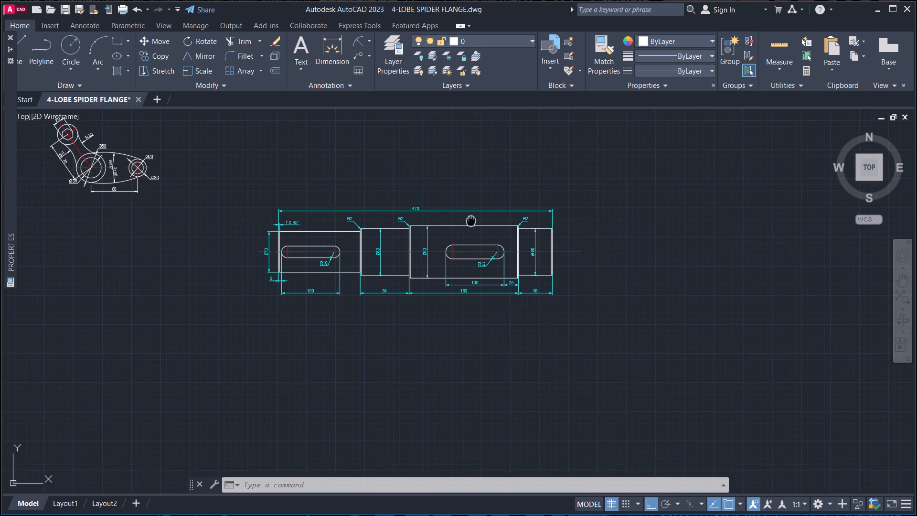
pyautogui.moveTo(471, 220); pyautogui.dragTo(491, 201, button='middle')
pyautogui.scroll(3, 512, 220)
pyautogui.moveTo(464, 219); pyautogui.dragTo(677, 235, button='middle')
pyautogui.scroll(-1, 675, 235)
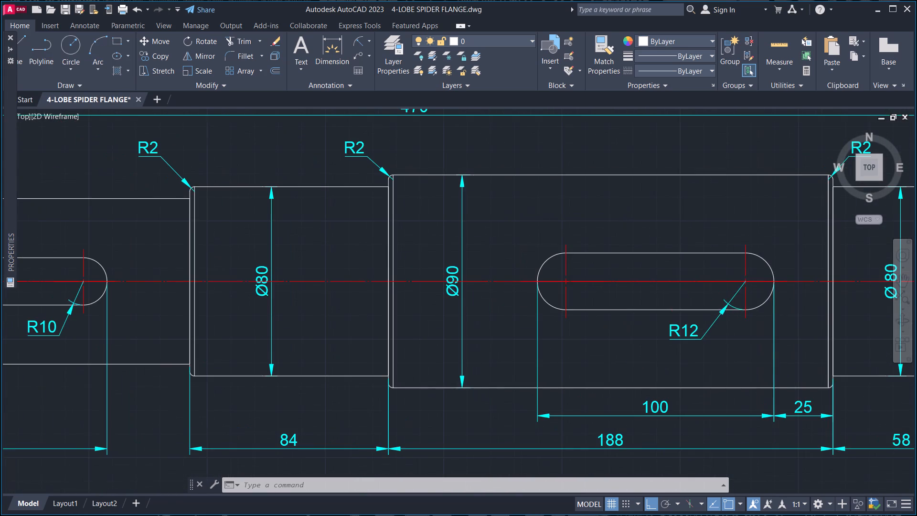
pyautogui.moveTo(660, 228); pyautogui.dragTo(579, 204, button='middle')
pyautogui.scroll(3, 464, 226)
pyautogui.scroll(-4, 464, 226)
pyautogui.moveTo(433, 208); pyautogui.dragTo(512, 211, button='middle')
pyautogui.moveTo(591, 269); pyautogui.dragTo(546, 255, button='middle')
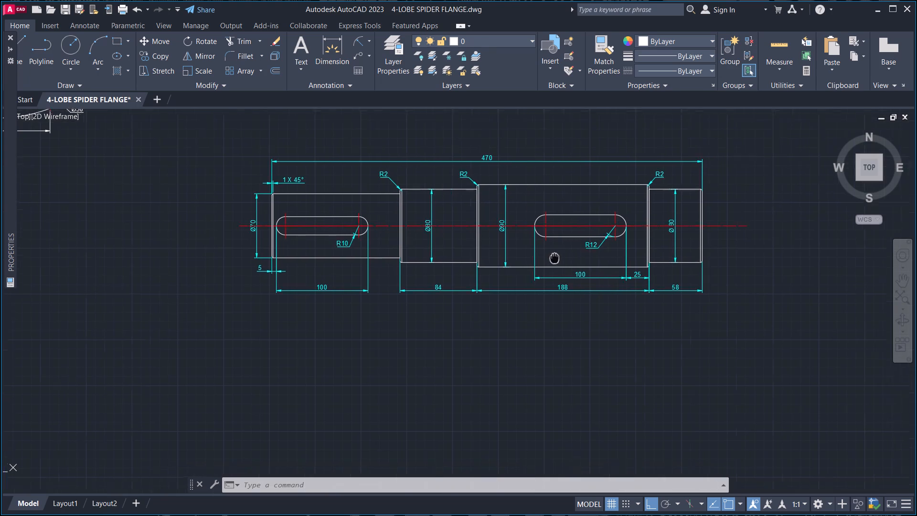
pyautogui.moveTo(546, 255); pyautogui.dragTo(542, 254, button='middle')
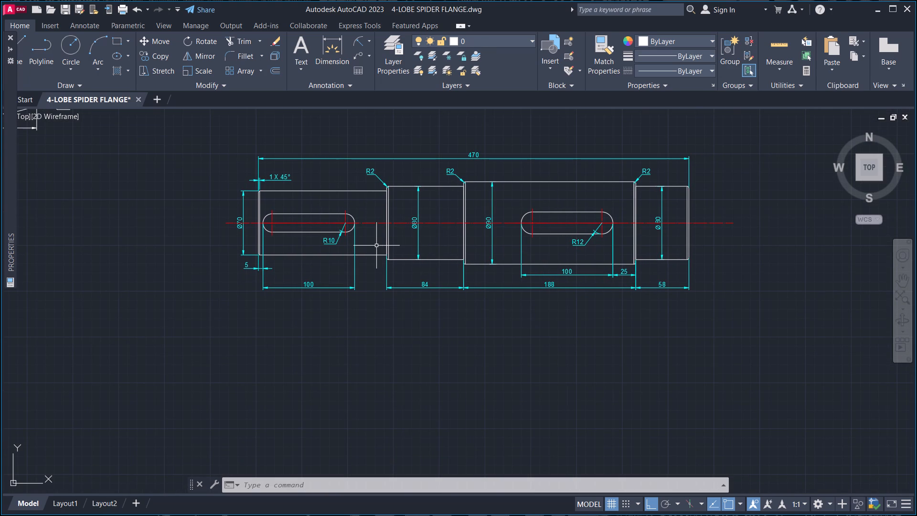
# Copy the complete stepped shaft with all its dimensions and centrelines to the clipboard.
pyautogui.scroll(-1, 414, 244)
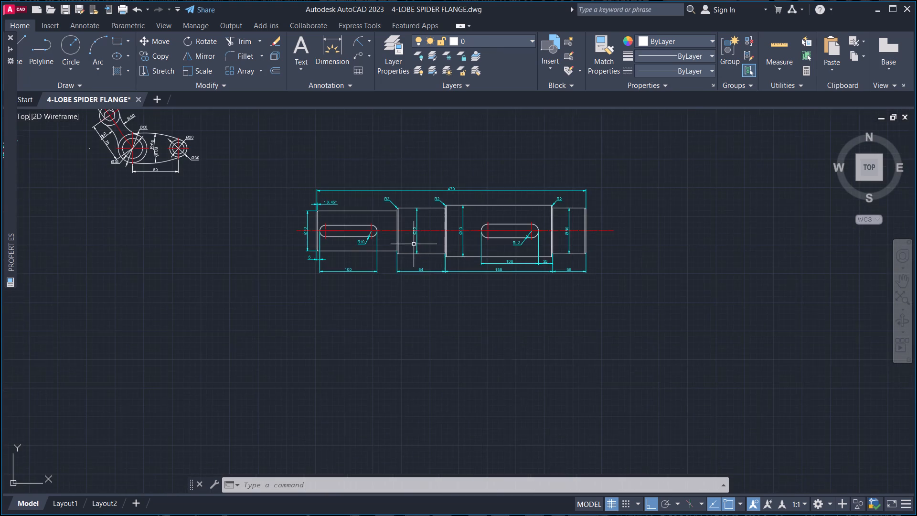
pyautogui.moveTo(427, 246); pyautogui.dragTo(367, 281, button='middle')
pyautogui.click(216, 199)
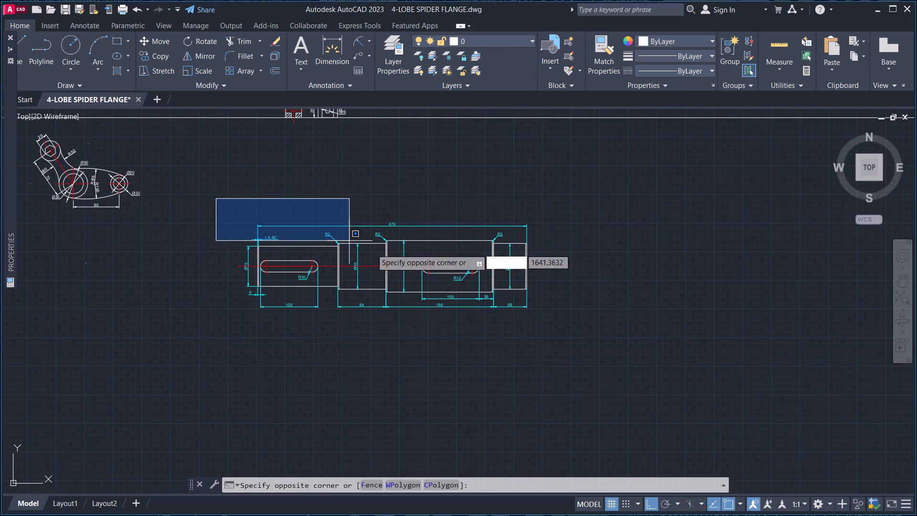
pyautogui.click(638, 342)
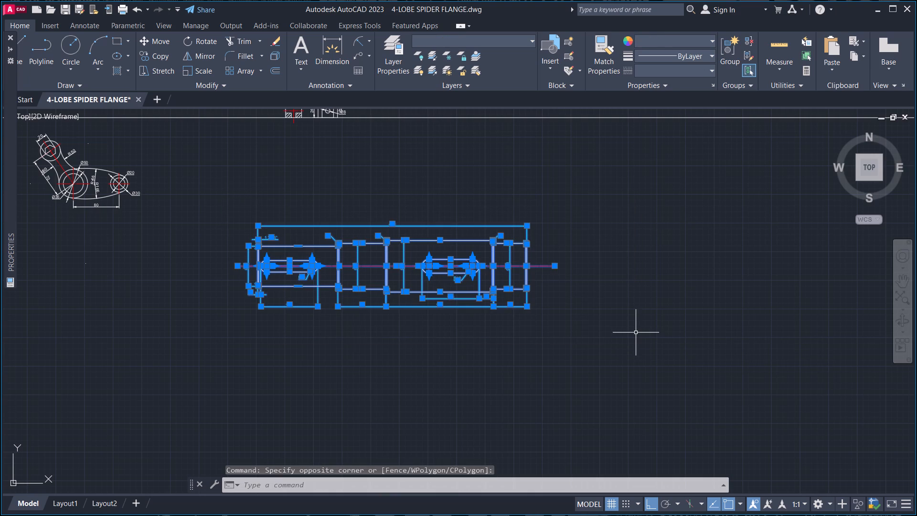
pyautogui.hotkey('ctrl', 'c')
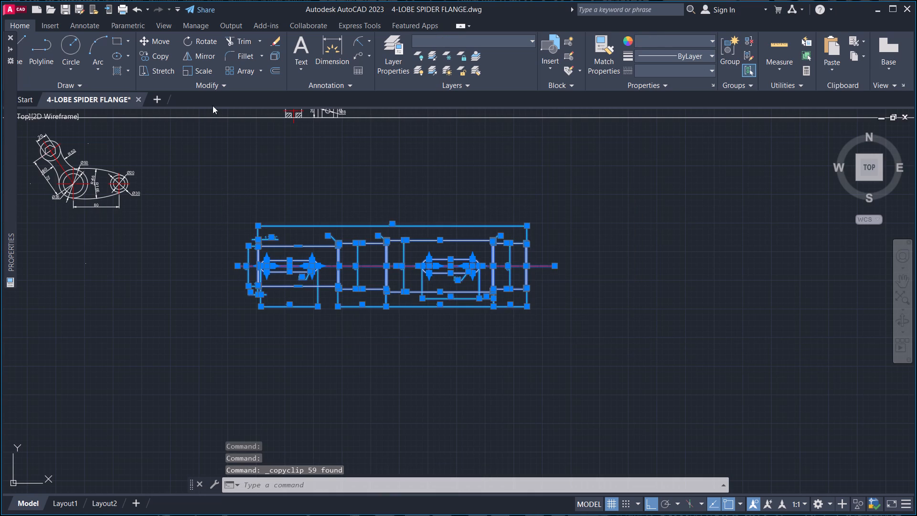
# Create a new blank drawing.
pyautogui.click(156, 103)
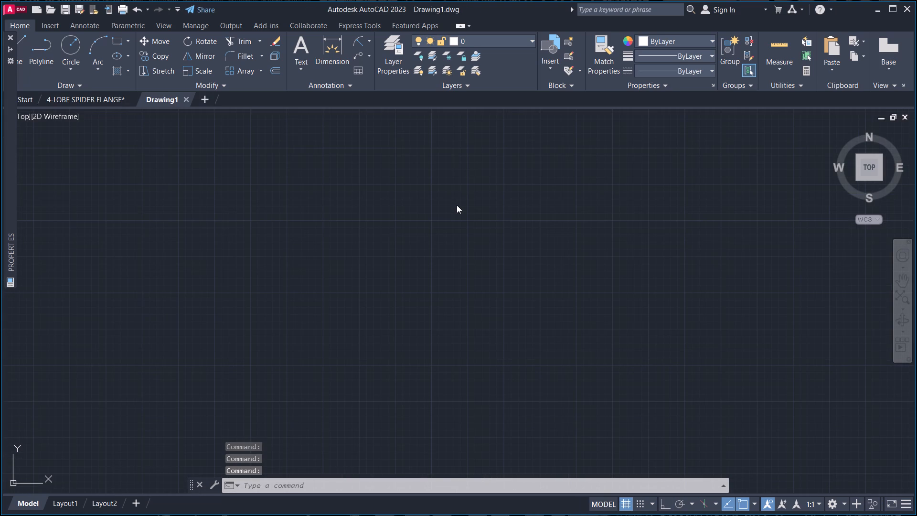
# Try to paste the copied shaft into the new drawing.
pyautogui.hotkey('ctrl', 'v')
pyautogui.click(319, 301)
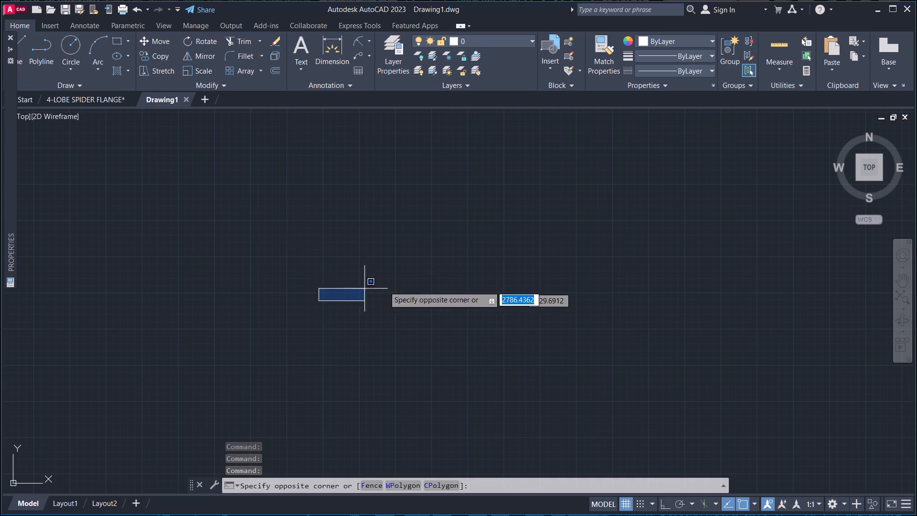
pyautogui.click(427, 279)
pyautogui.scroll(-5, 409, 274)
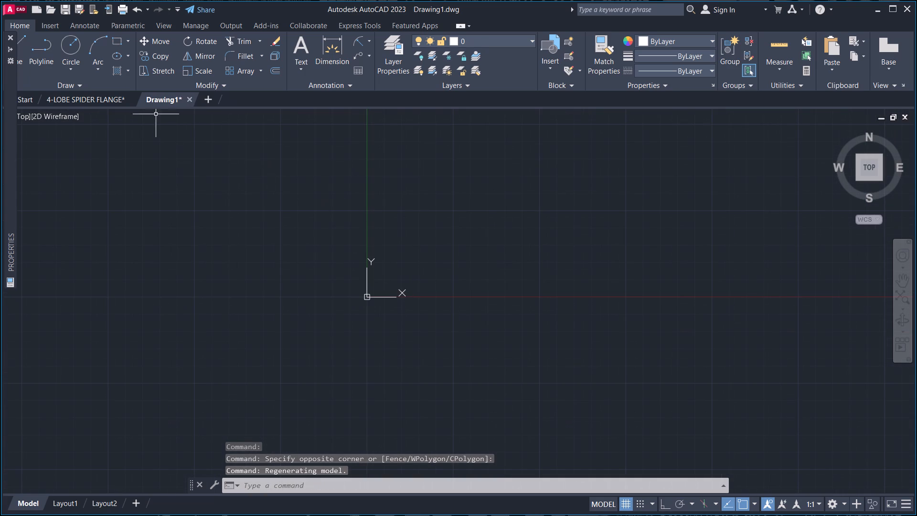
# Return to 4-LOBE SPIDER FLANGE and copy the complete dimensioned shaft to the clipboard again.
pyautogui.click(114, 100)
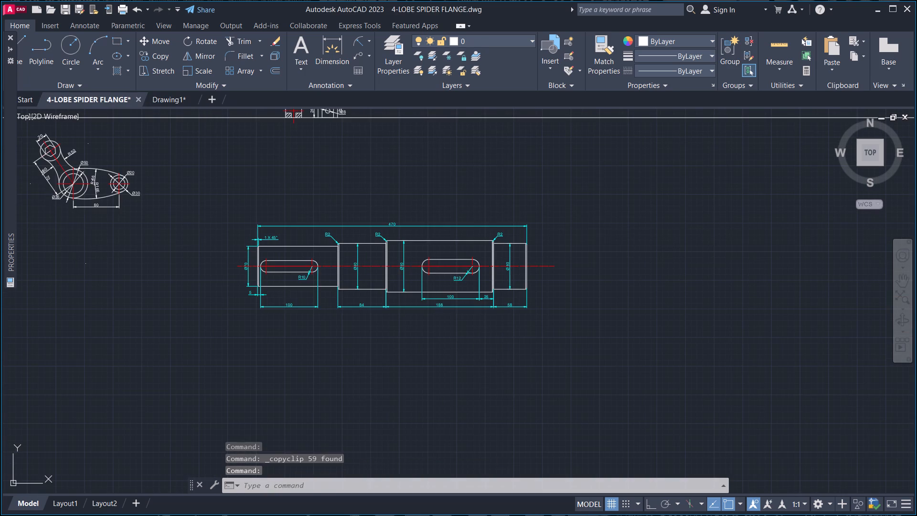
pyautogui.moveTo(592, 194); pyautogui.dragTo(578, 199)
pyautogui.click(224, 318)
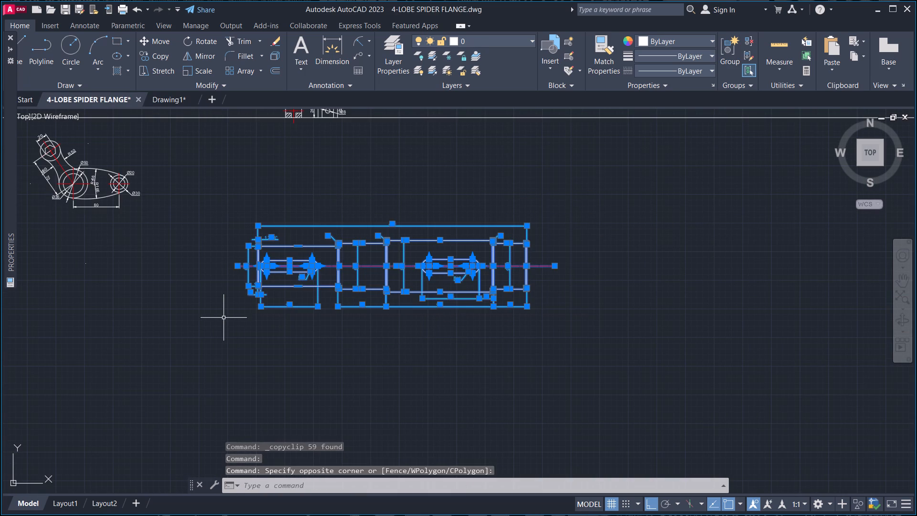
pyautogui.hotkey('ctrl', 'c')
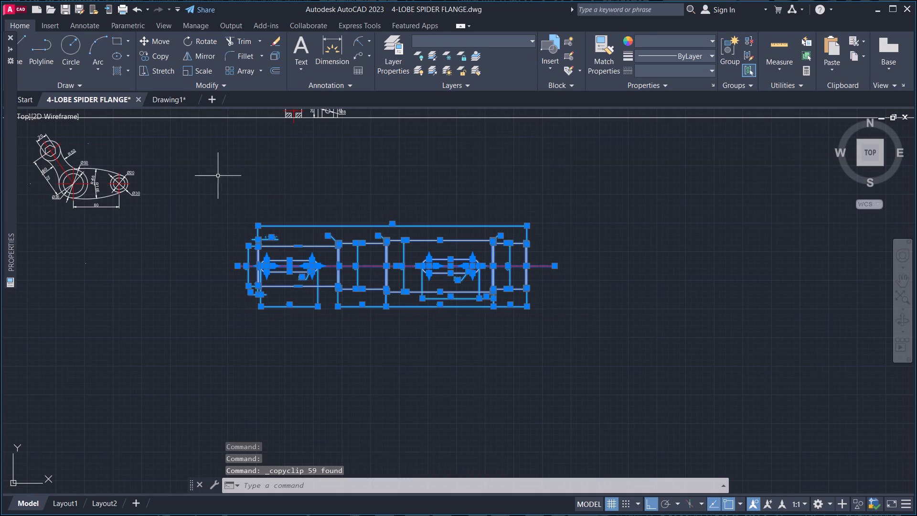
# Switch to Drawing1 and paste the complete dimensioned shaft into it.
pyautogui.click(180, 99)
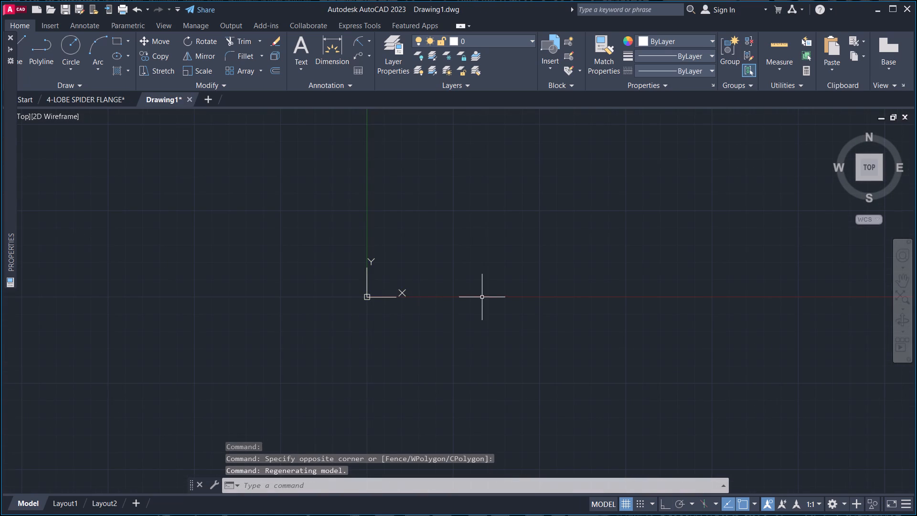
pyautogui.scroll(-2, 493, 271)
pyautogui.moveTo(501, 263); pyautogui.dragTo(216, 325, button='middle')
pyautogui.scroll(-4, 309, 303)
pyautogui.moveTo(380, 292); pyautogui.dragTo(203, 333, button='middle')
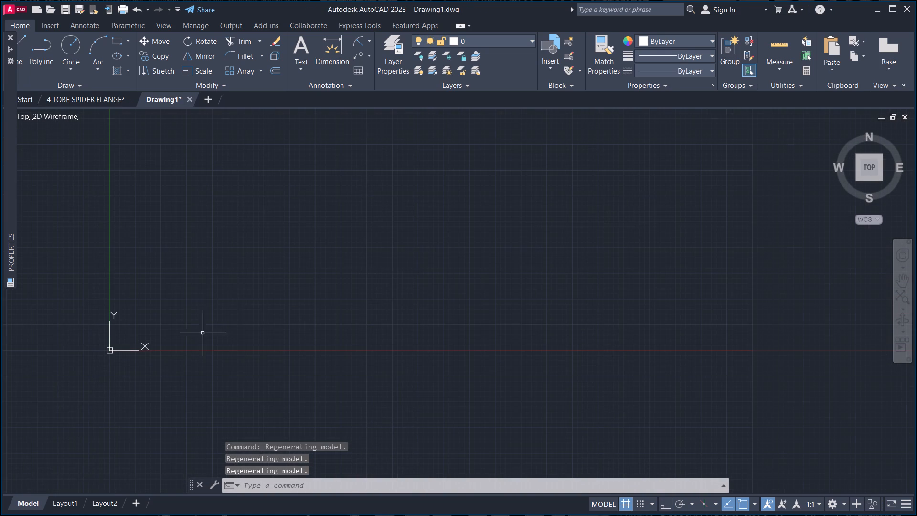
pyautogui.hotkey('ctrl', 'v')
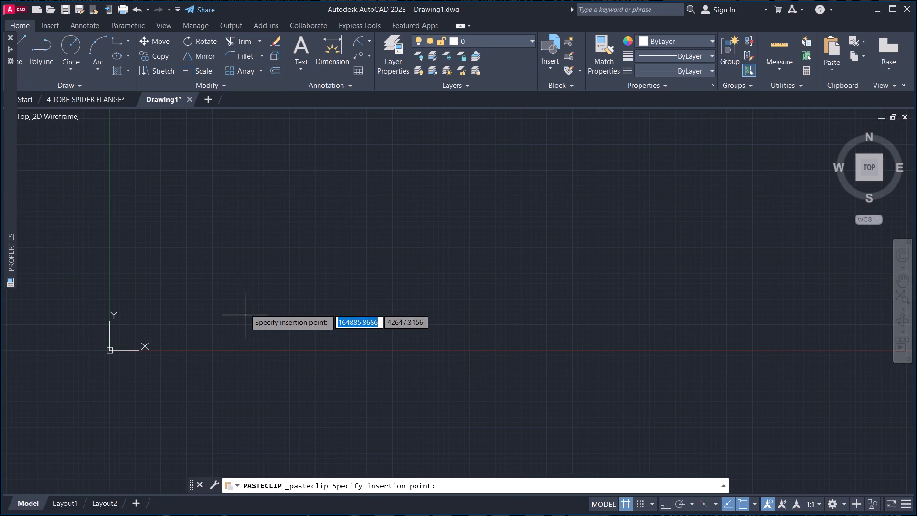
pyautogui.click(263, 291)
pyautogui.scroll(-12, 263, 291)
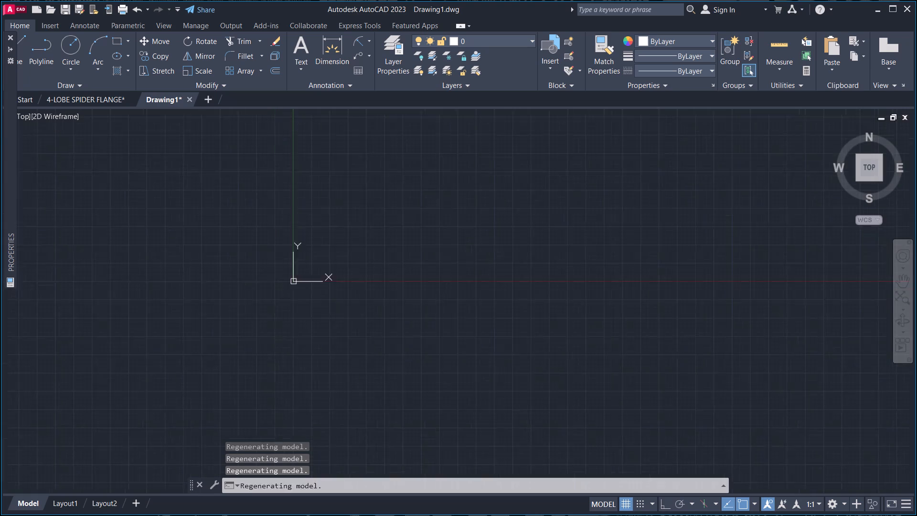
pyautogui.scroll(-20, 299, 279)
pyautogui.scroll(-1, 299, 279)
pyautogui.scroll(5, 449, 258)
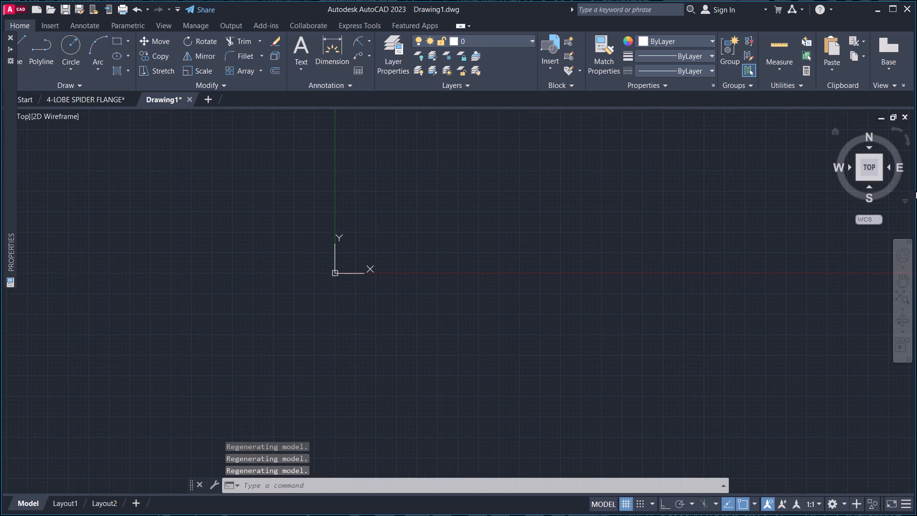
pyautogui.click(871, 163)
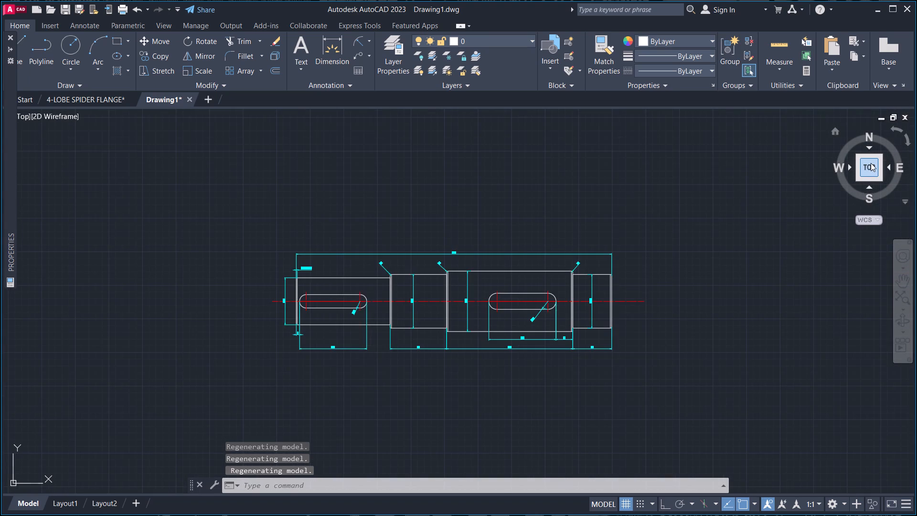
# Modify the ISO-25 dimension style to use an overall scale of 2 and make it the current style.
pyautogui.scroll(-3, 618, 239)
pyautogui.moveTo(655, 276); pyautogui.dragTo(412, 280, button='middle')
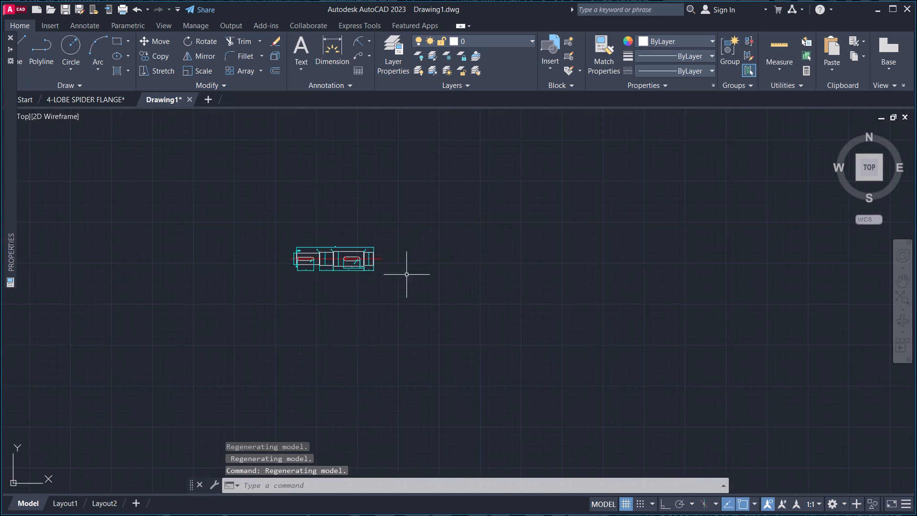
pyautogui.scroll(4, 366, 273)
pyautogui.moveTo(260, 258); pyautogui.dragTo(399, 296, button='middle')
pyautogui.scroll(2, 348, 275)
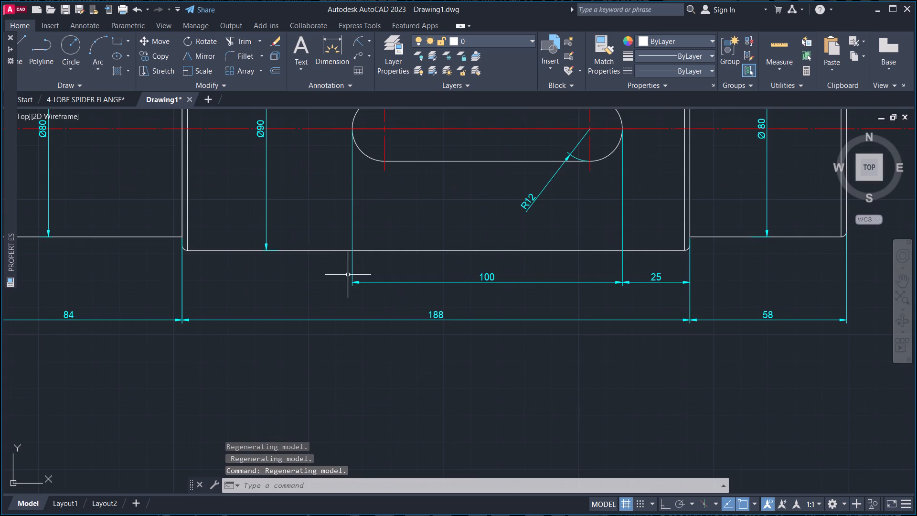
pyautogui.scroll(-2, 348, 275)
pyautogui.moveTo(417, 300); pyautogui.dragTo(522, 319, button='middle')
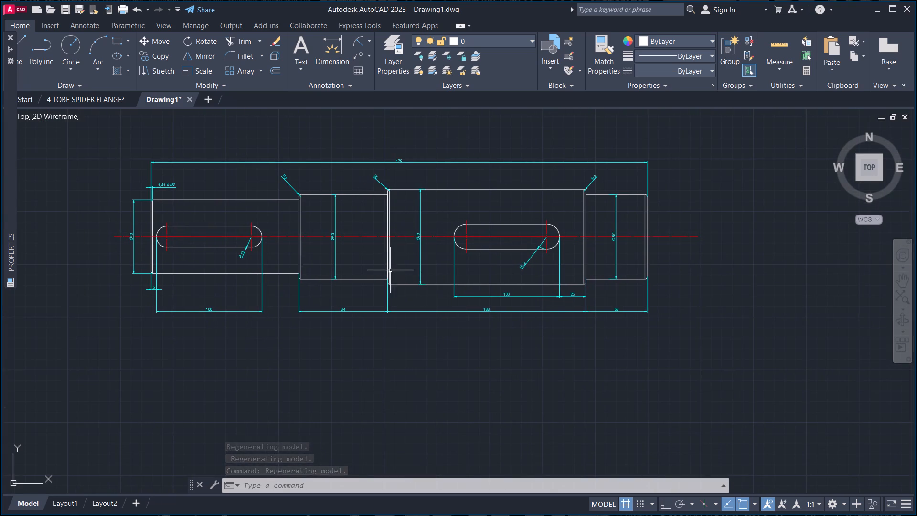
pyautogui.scroll(2, 362, 264)
pyautogui.press('d')
pyautogui.press('space')
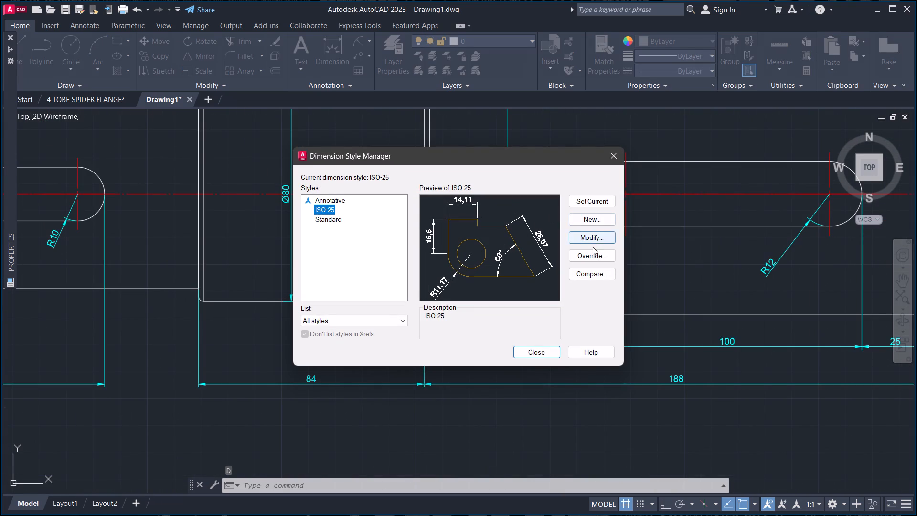
pyautogui.click(595, 242)
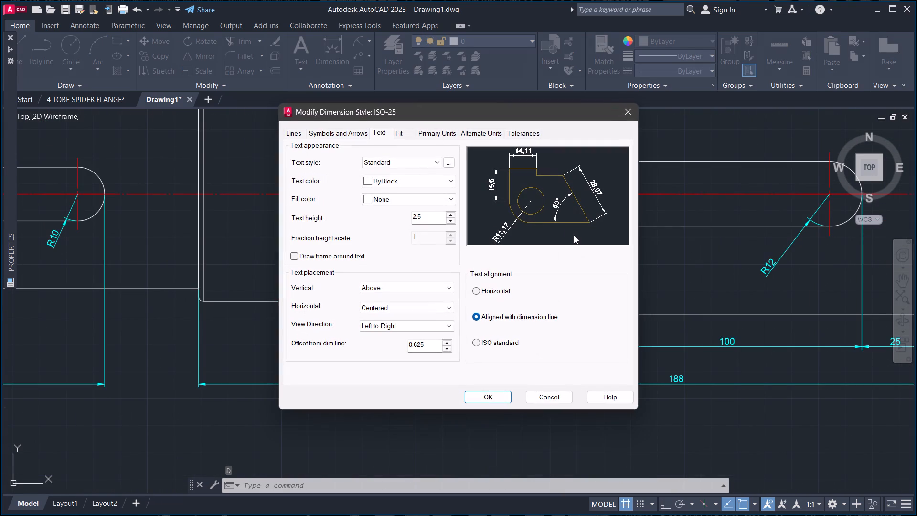
pyautogui.click(397, 133)
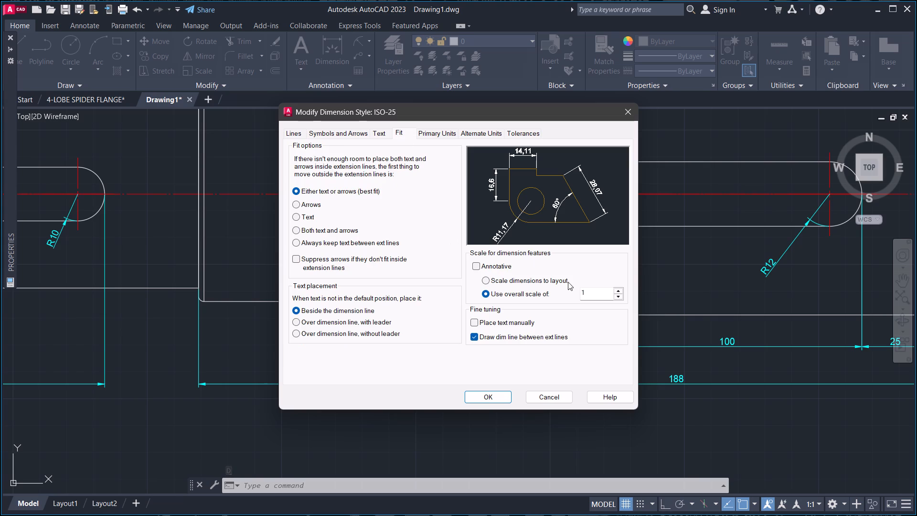
pyautogui.moveTo(599, 290); pyautogui.dragTo(538, 288)
pyautogui.press('2')
pyautogui.click(501, 396)
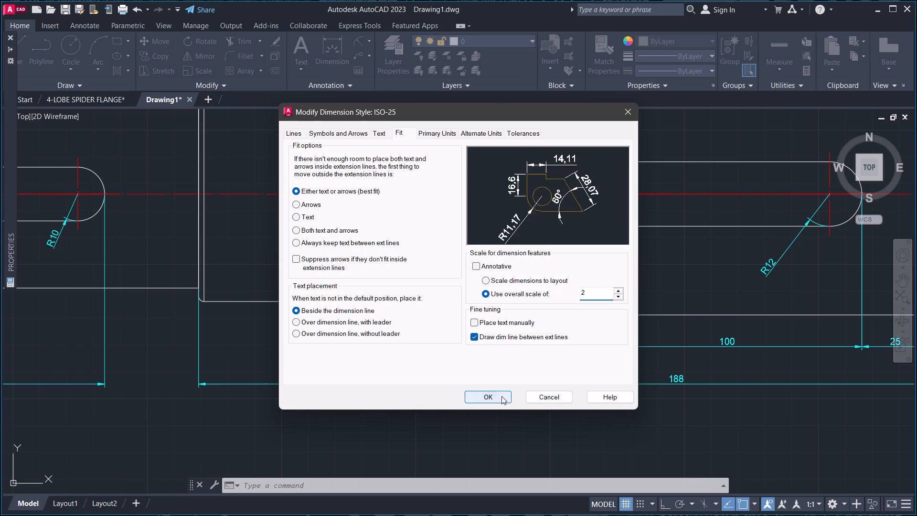
pyautogui.click(589, 199)
pyautogui.click(536, 355)
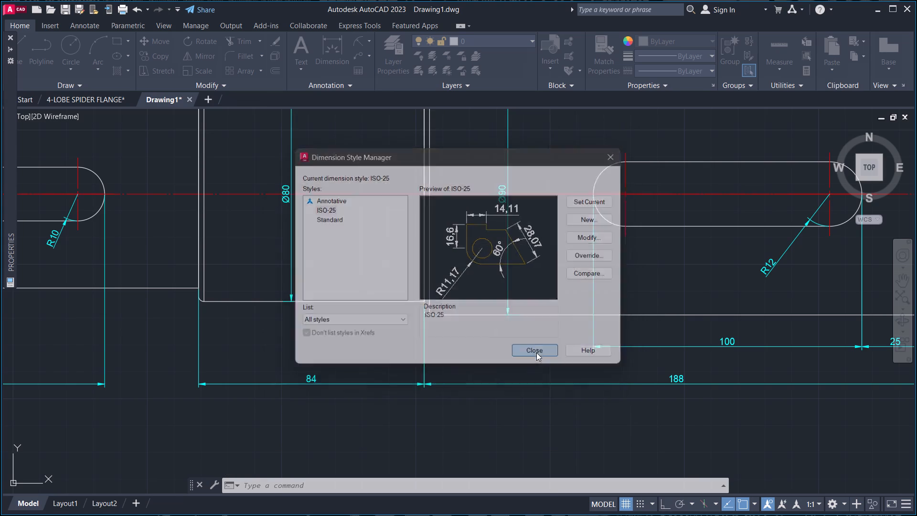
# Set the precision of the 45° chamfer dimension at the shaft's Ø70 end to 0 decimal places.
pyautogui.scroll(-2, 468, 323)
pyautogui.moveTo(496, 336); pyautogui.dragTo(449, 346, button='middle')
pyautogui.moveTo(471, 303); pyautogui.dragTo(471, 302, button='middle')
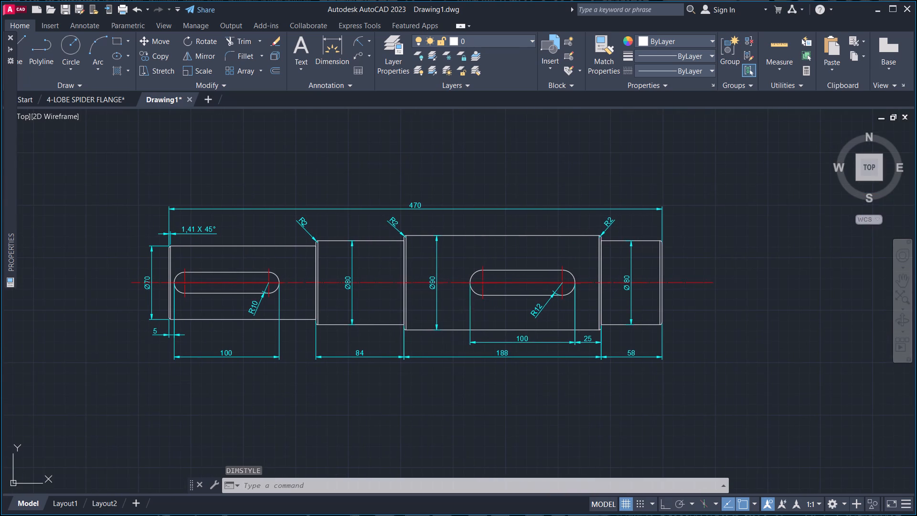
pyautogui.moveTo(471, 302); pyautogui.dragTo(490, 268, button='middle')
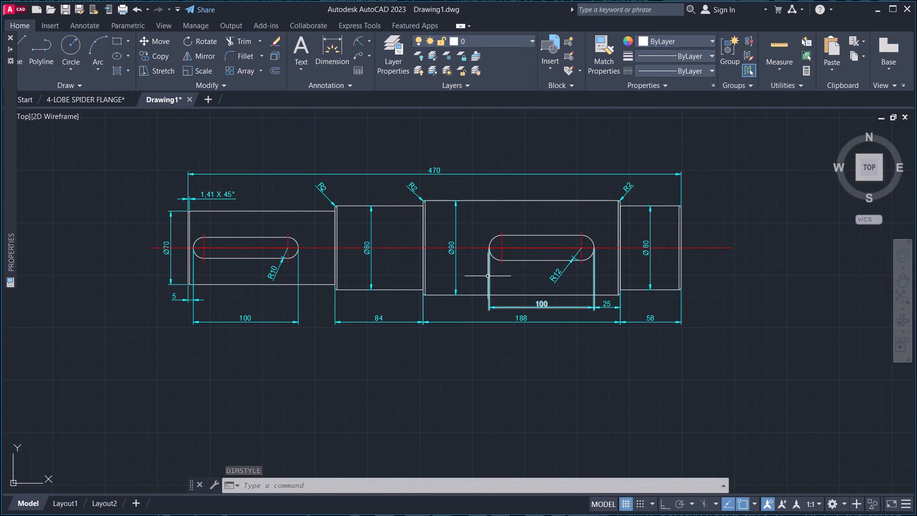
pyautogui.scroll(3, 213, 169)
pyautogui.click(219, 243)
pyautogui.click(199, 262)
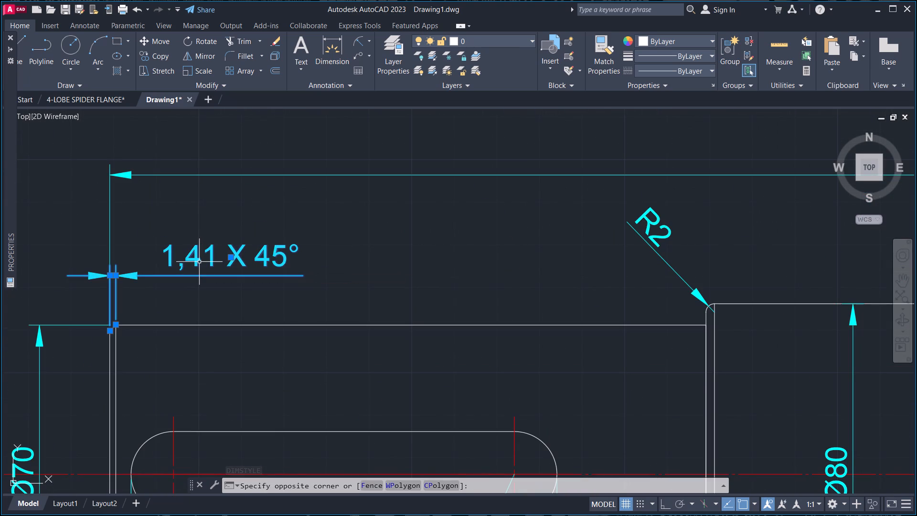
pyautogui.click(206, 259)
pyautogui.click(153, 257)
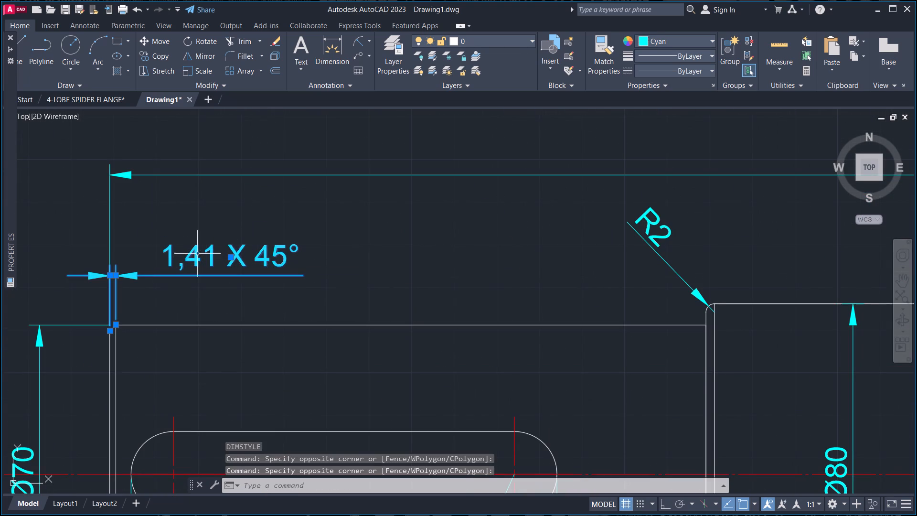
pyautogui.press('Escape')
pyautogui.click(198, 258)
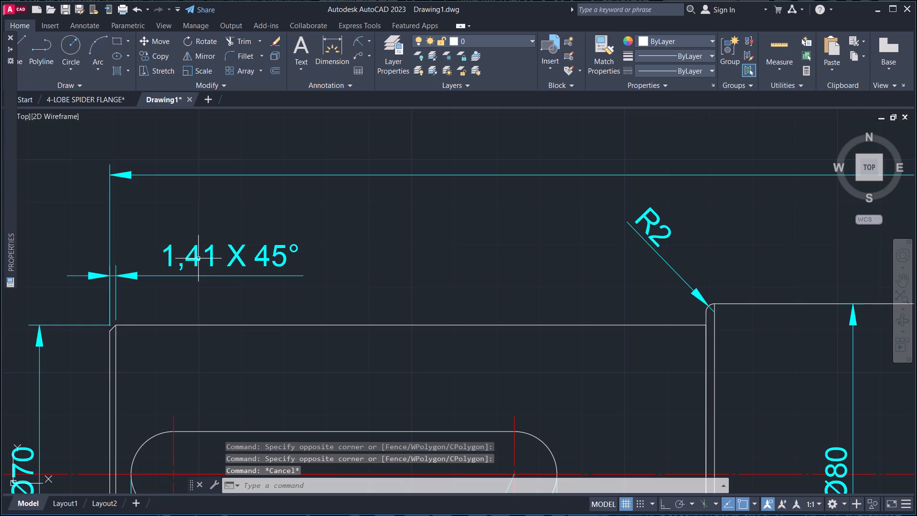
pyautogui.rightClick(223, 221)
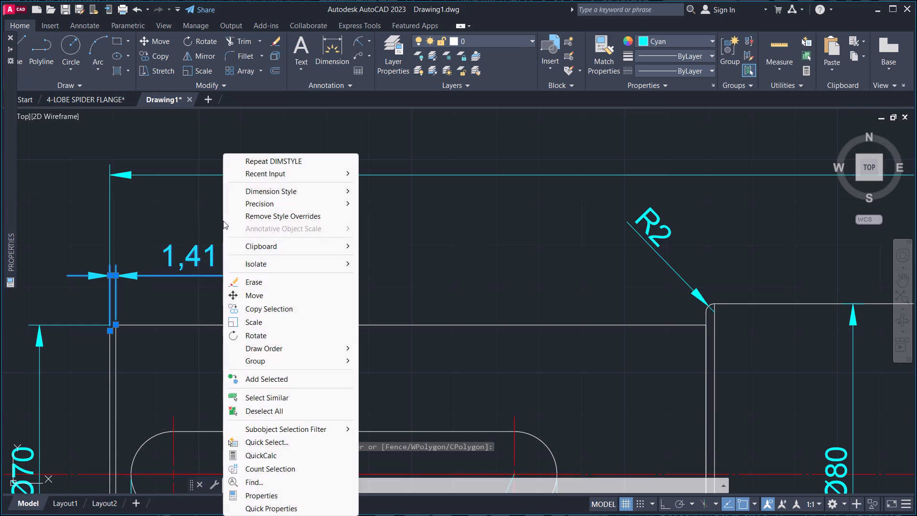
pyautogui.click(263, 203)
pyautogui.click(393, 204)
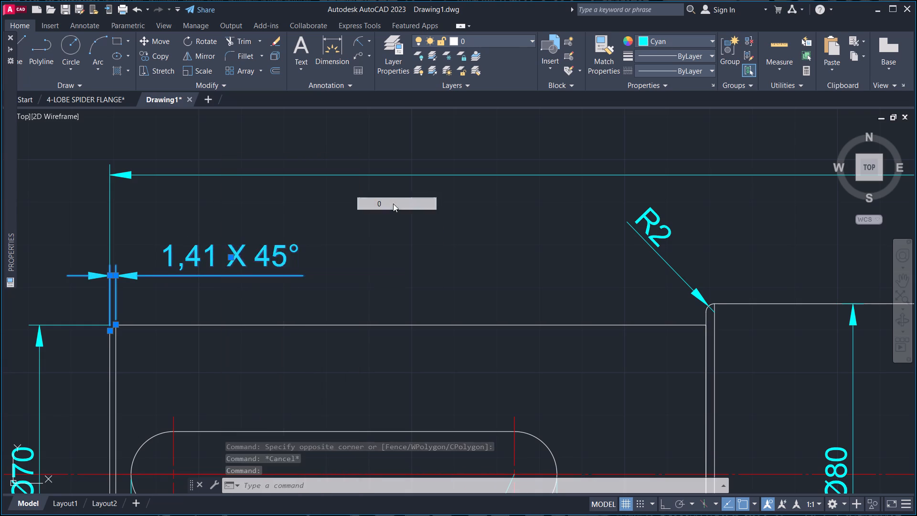
pyautogui.press('Escape')
pyautogui.press('Escape')
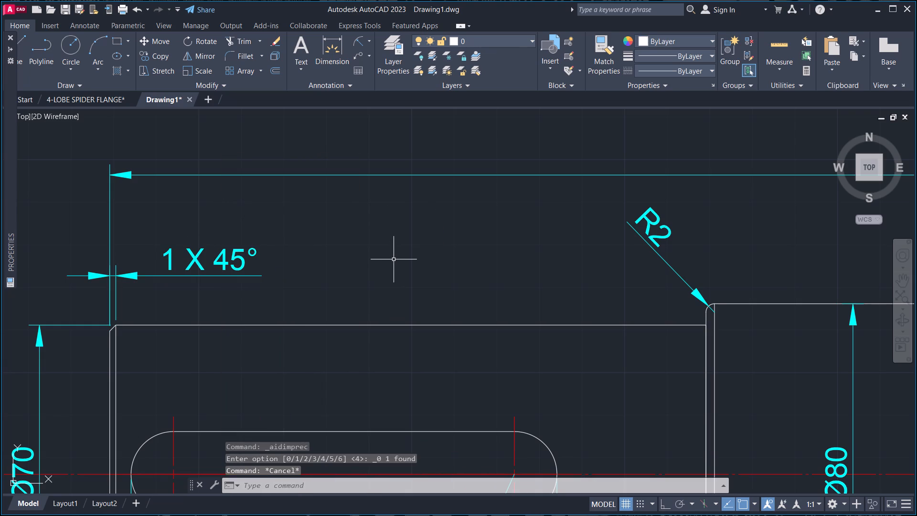
# Save the new drawing as SHAFT in the WFH V folder and dismiss the web and mobile notice.
pyautogui.scroll(-3, 394, 259)
pyautogui.moveTo(442, 273); pyautogui.dragTo(379, 224, button='middle')
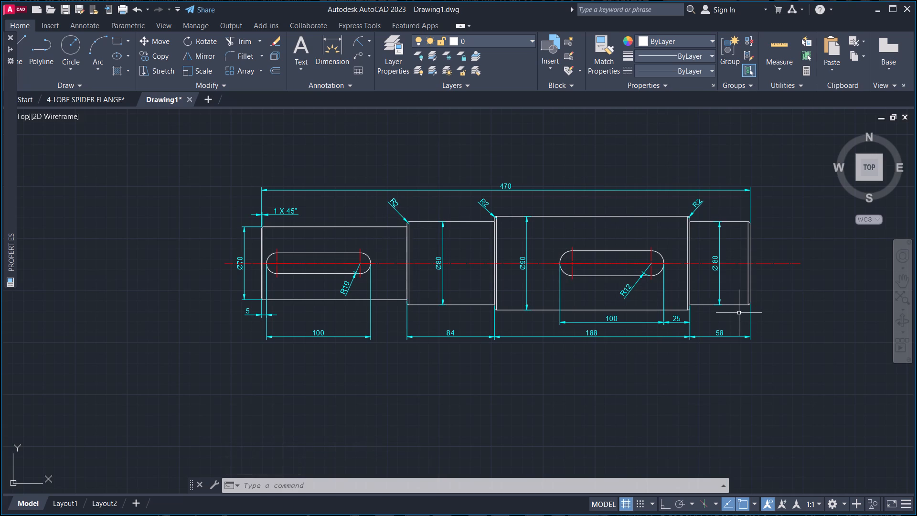
pyautogui.moveTo(563, 302); pyautogui.dragTo(462, 304, button='middle')
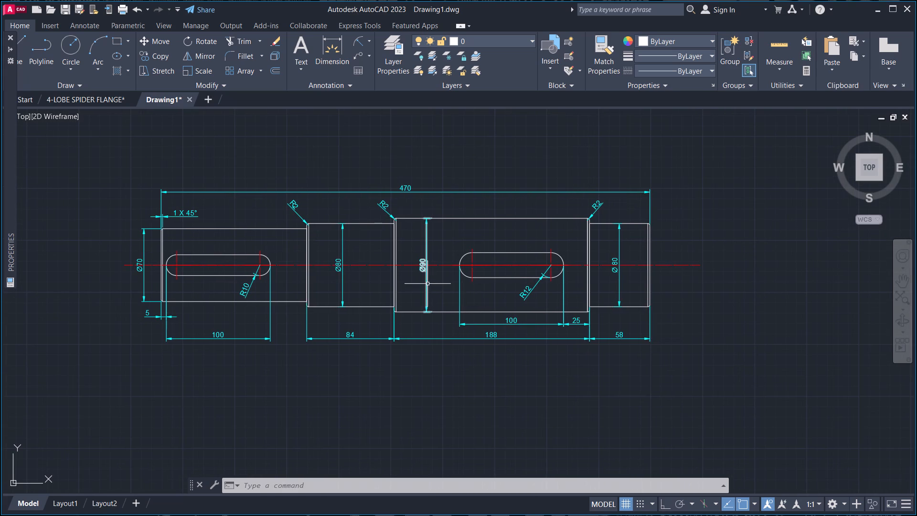
pyautogui.hotkey('ctrl', 's')
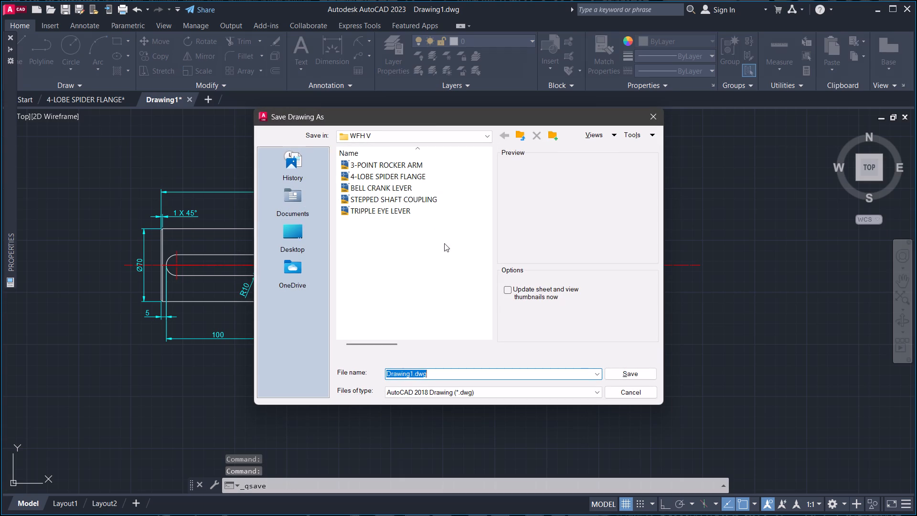
pyautogui.press('BackSpace')
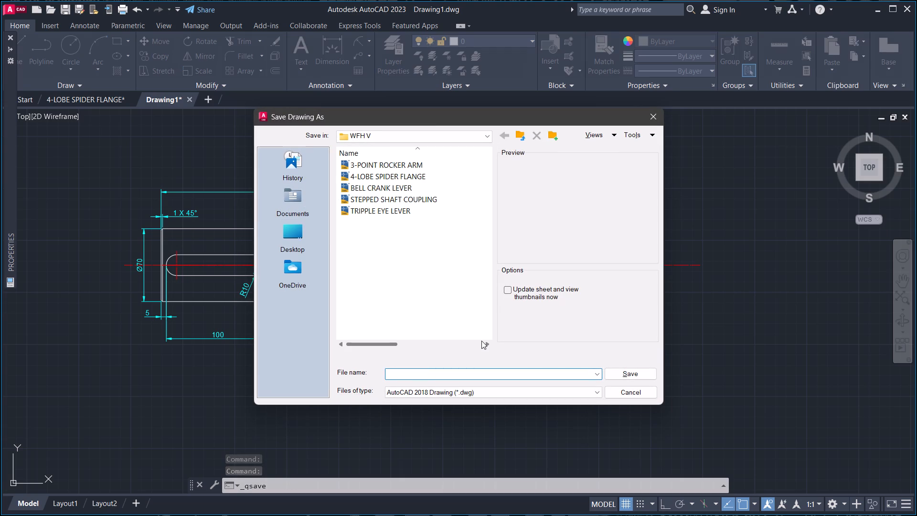
pyautogui.write('SHAFT')
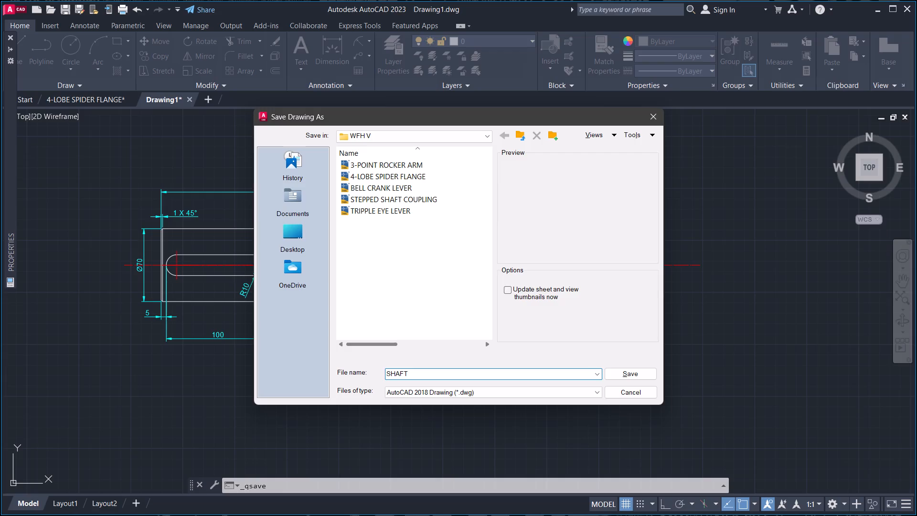
pyautogui.press('Return')
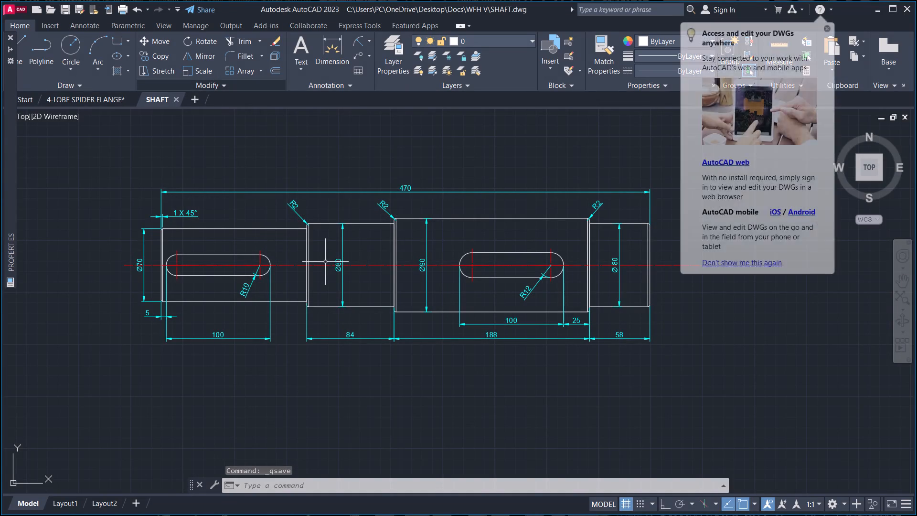
pyautogui.click(826, 28)
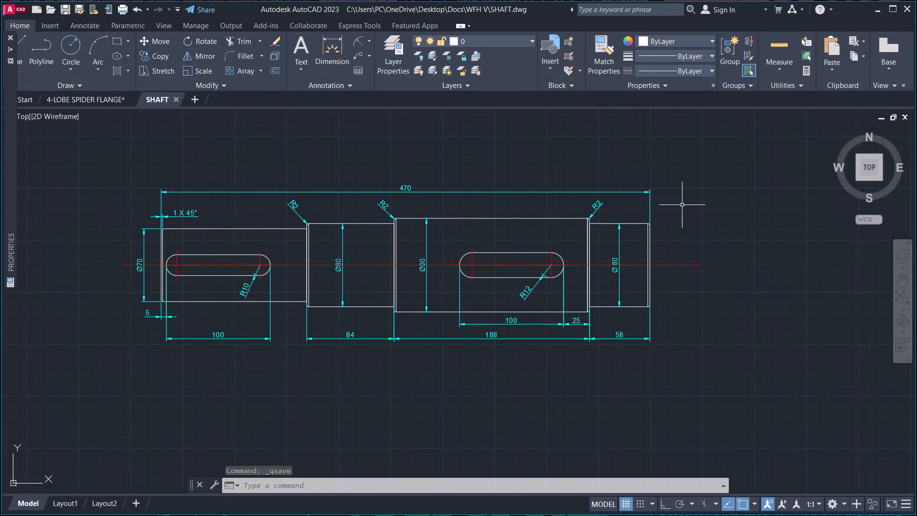
# Start a plot of the SHAFT drawing with DWG To PDF.pc3 as the plotter.
pyautogui.write('PLOT')
pyautogui.click(717, 229)
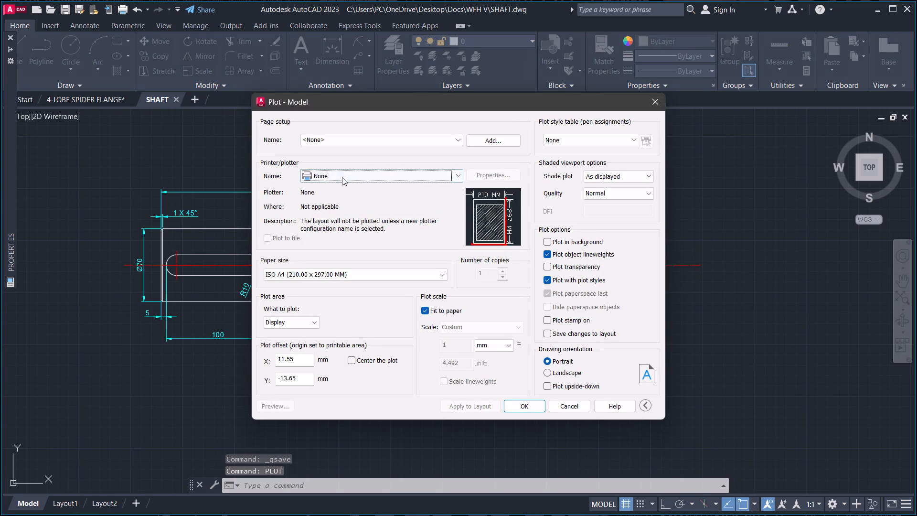
pyautogui.click(342, 178)
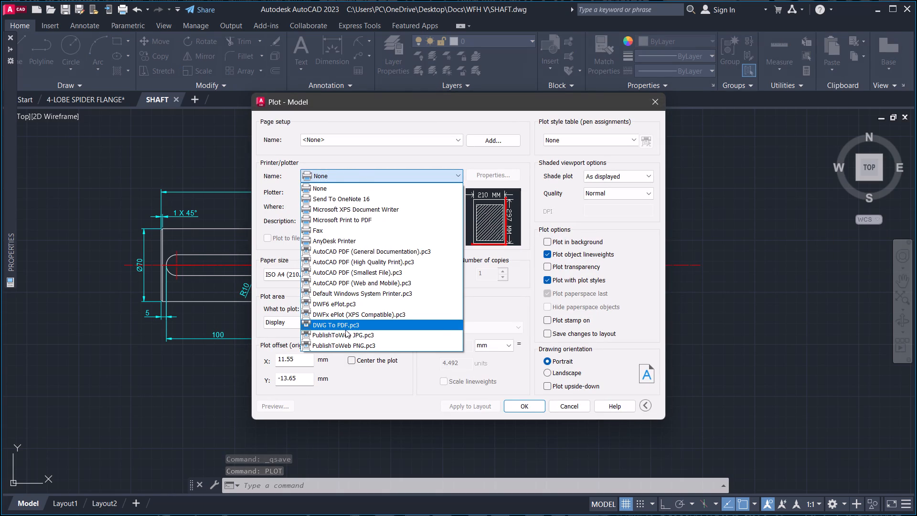
pyautogui.click(348, 325)
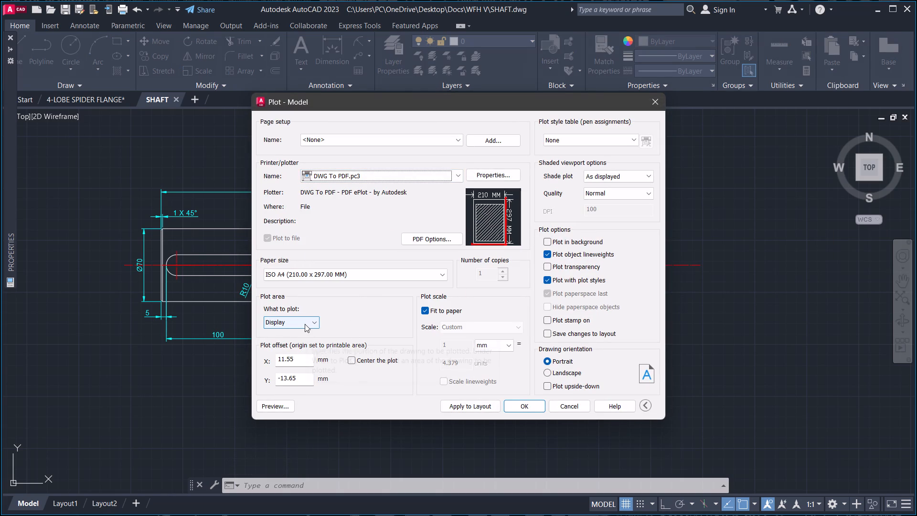
# Set the plot area to a window around the whole dimensioned shaft, centre the plot, use landscape orientation and accept the plot settings.
pyautogui.click(305, 323)
pyautogui.click(289, 355)
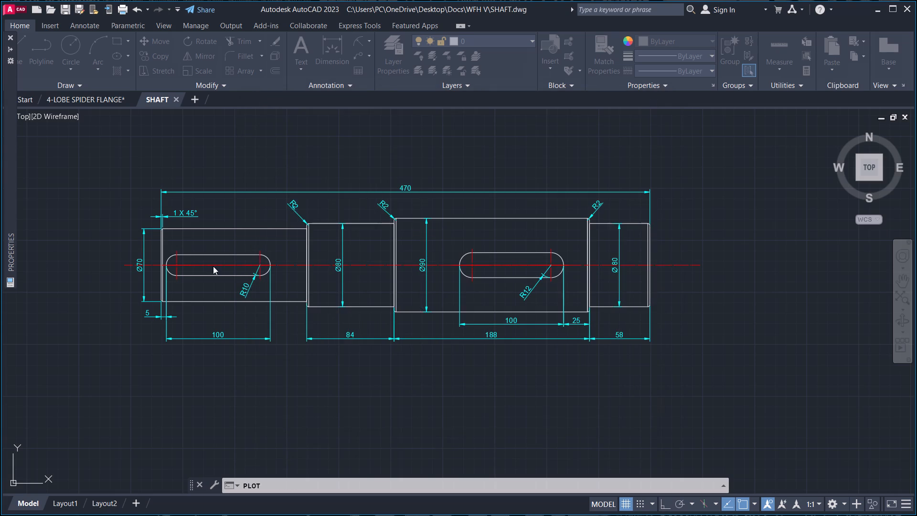
pyautogui.click(97, 147)
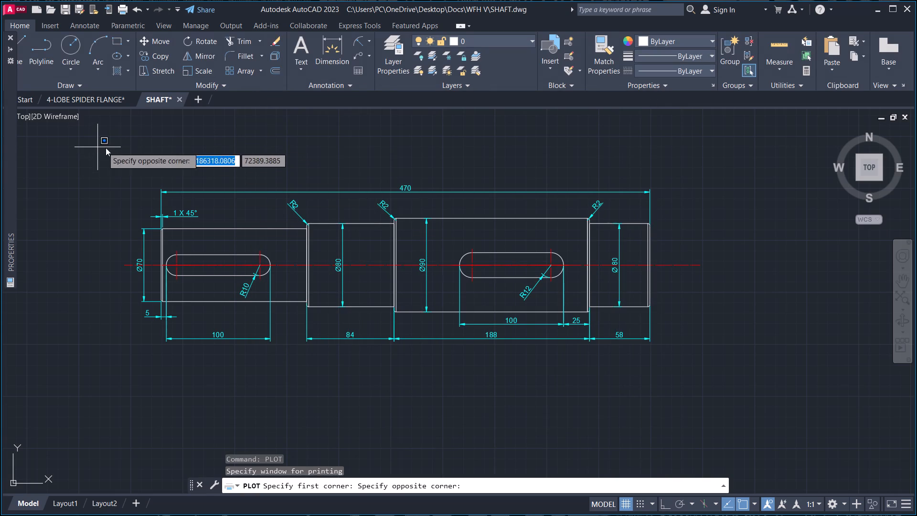
pyautogui.click(744, 410)
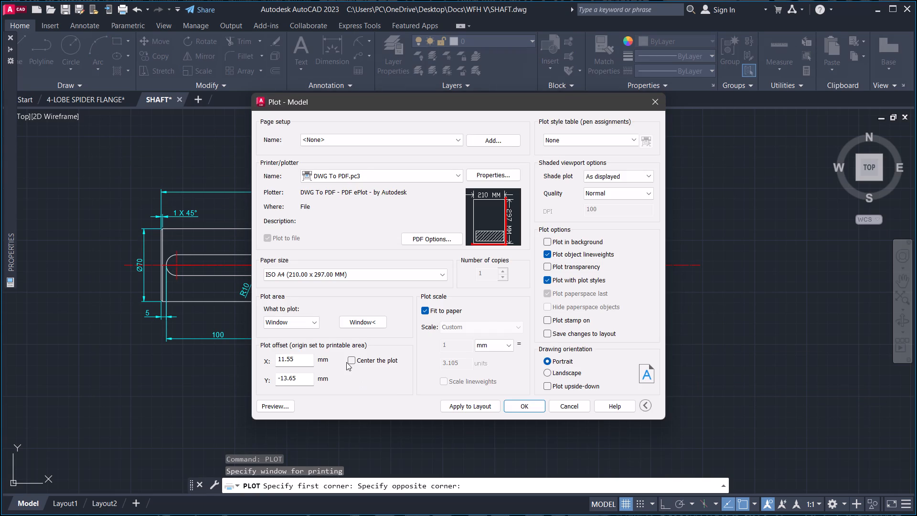
pyautogui.click(351, 358)
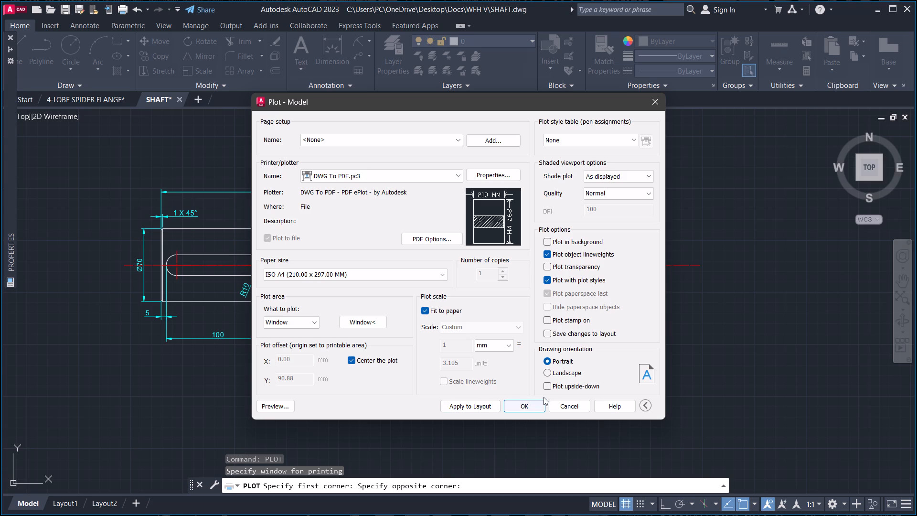
pyautogui.click(557, 374)
pyautogui.click(531, 407)
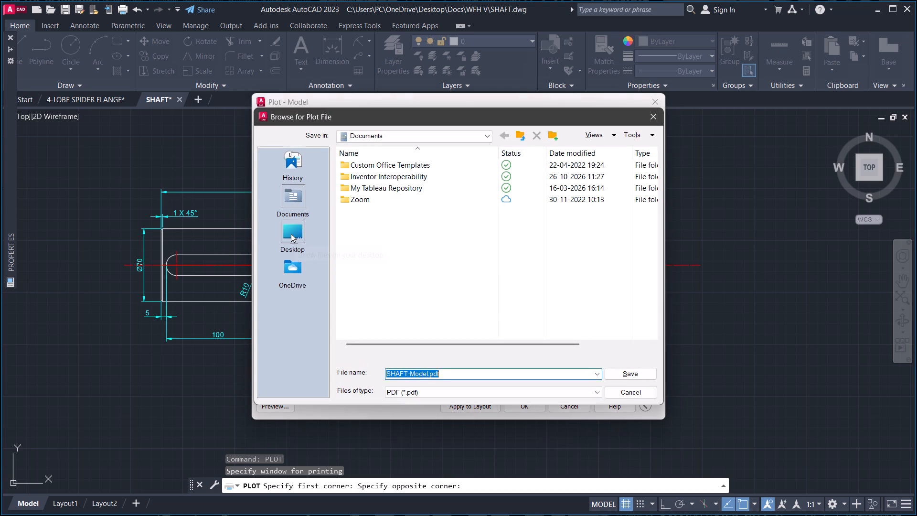
# Save the plot as SHAFT-Model.pdf in the WFH V folder inside Docs on the Desktop.
pyautogui.click(291, 234)
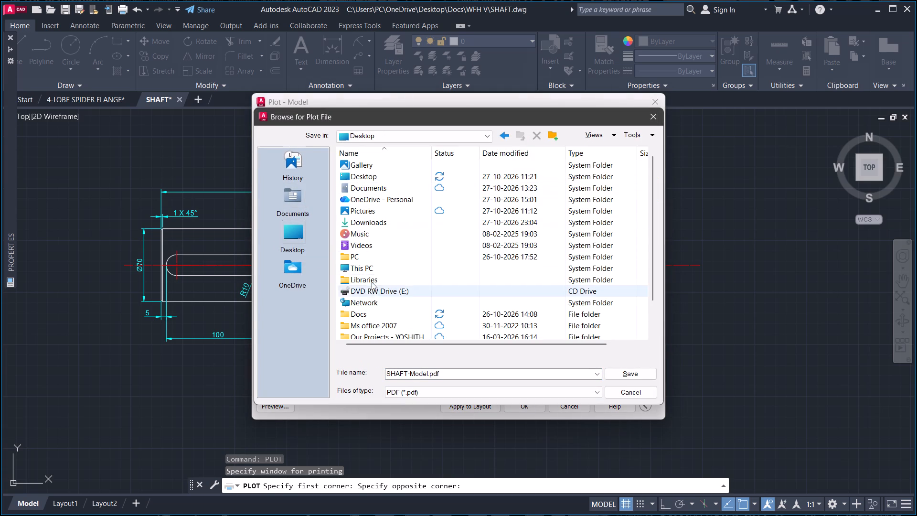
pyautogui.doubleClick(369, 313)
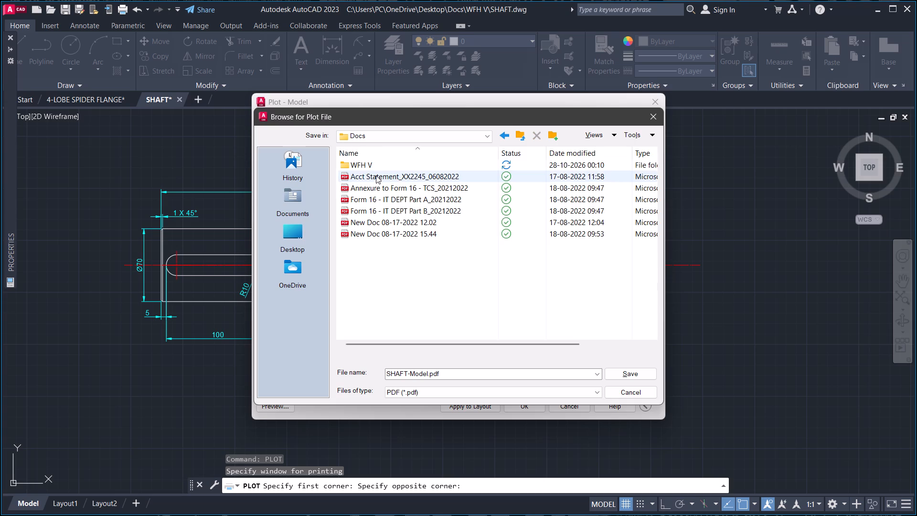
pyautogui.doubleClick(378, 166)
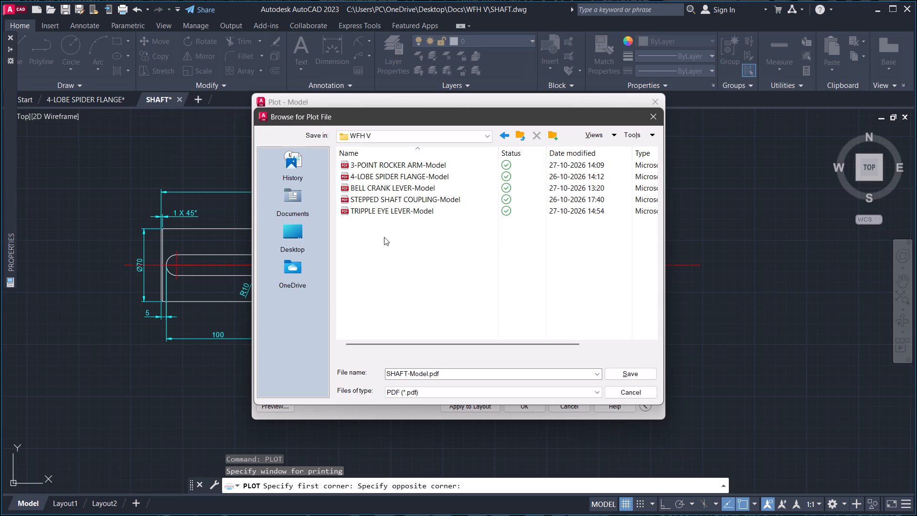
pyautogui.click(623, 373)
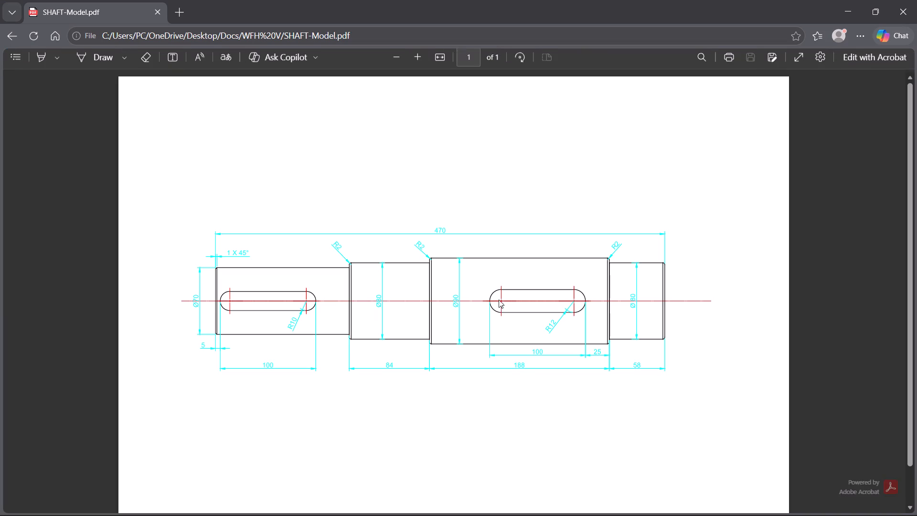
# Look over the plotted shaft drawing in SHAFT-Model.pdf in Microsoft Edge and close the PDF.
pyautogui.scroll(2, 425, 328)
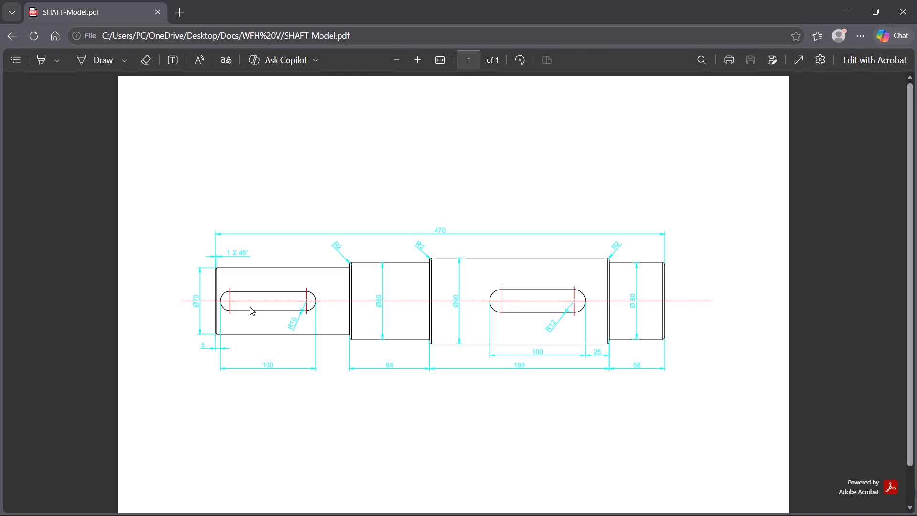
pyautogui.scroll(-2, 249, 309)
pyautogui.scroll(3, 250, 309)
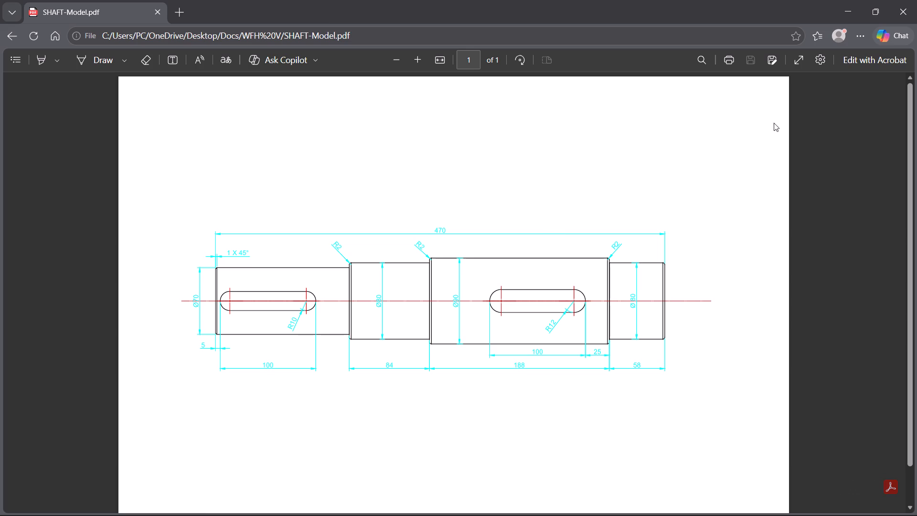
pyautogui.click(159, 9)
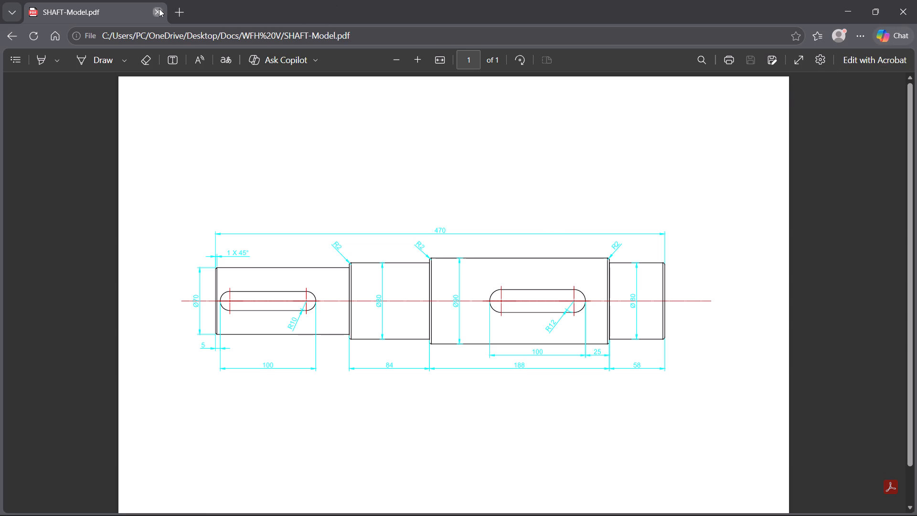